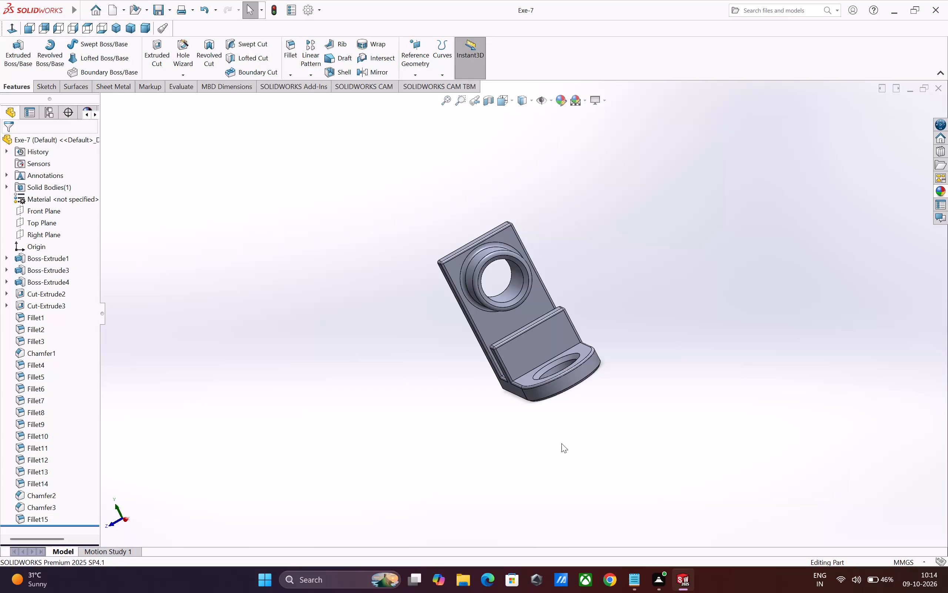
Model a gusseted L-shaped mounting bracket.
Create a new part document and set its unit system to MMGS (millimeter, gram, second).
{"action": "key", "text": "ctrl+n"}
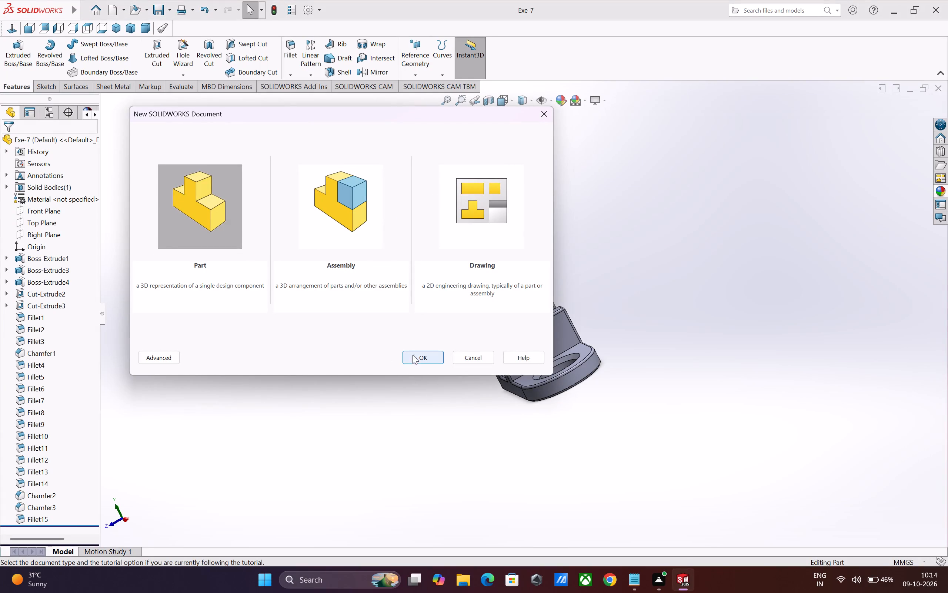
{"action": "left_click", "coordinate": [413, 357]}
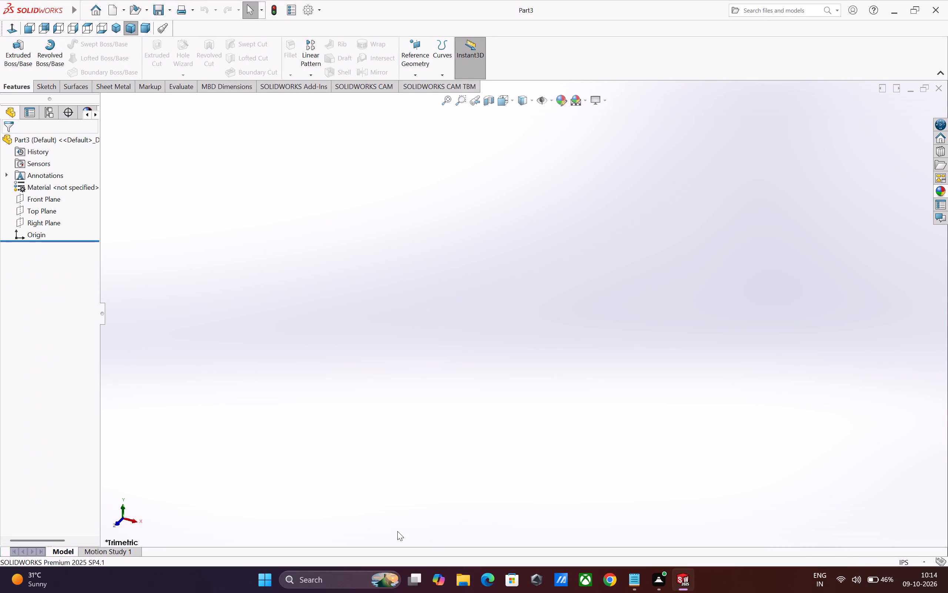
{"action": "left_click", "coordinate": [901, 564]}
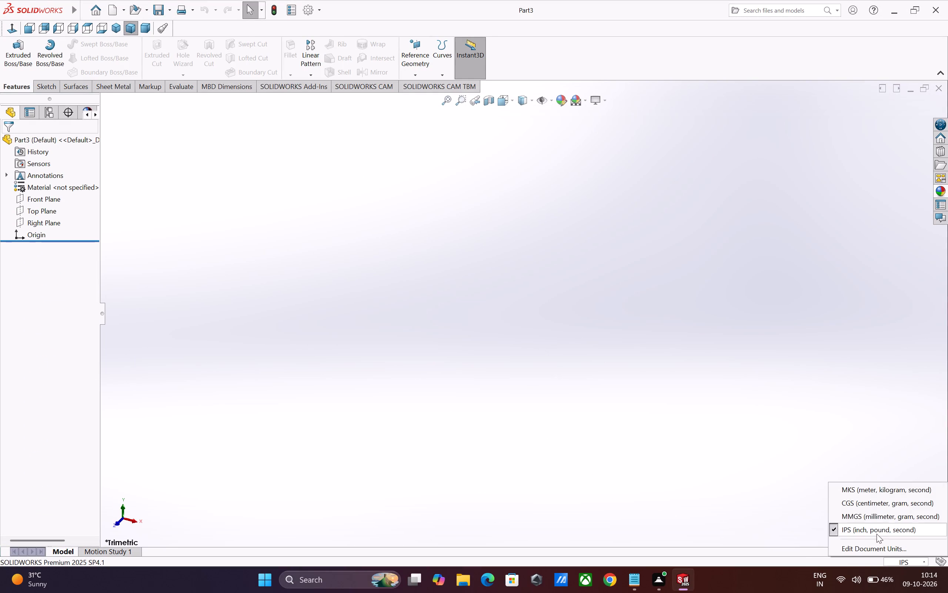
{"action": "left_click", "coordinate": [861, 513]}
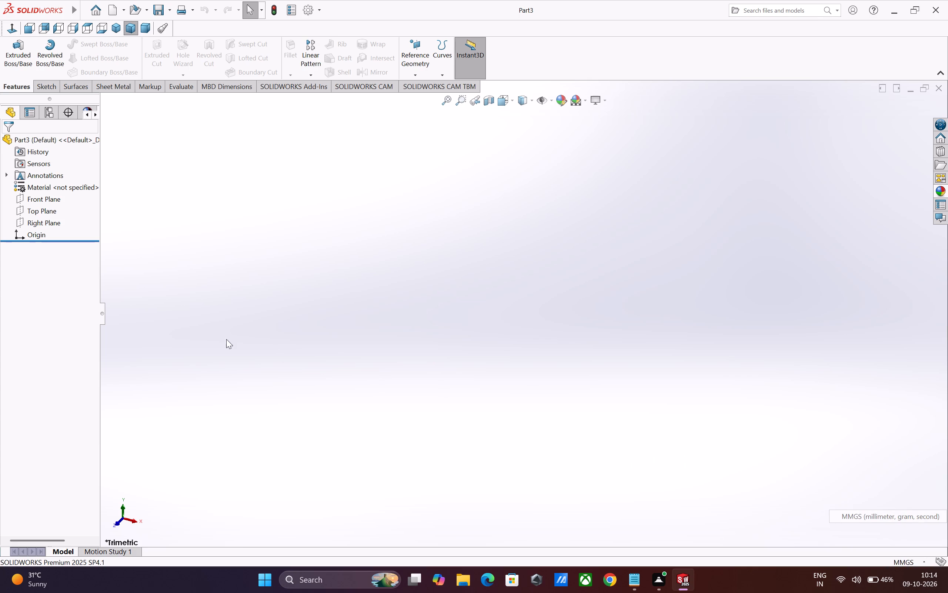
Sketch a closed L-shaped profile on the Front Plane from the origin, about 31 mm wide and 53 mm high, with legs about 8 mm thick.
{"action": "left_click", "coordinate": [40, 201]}
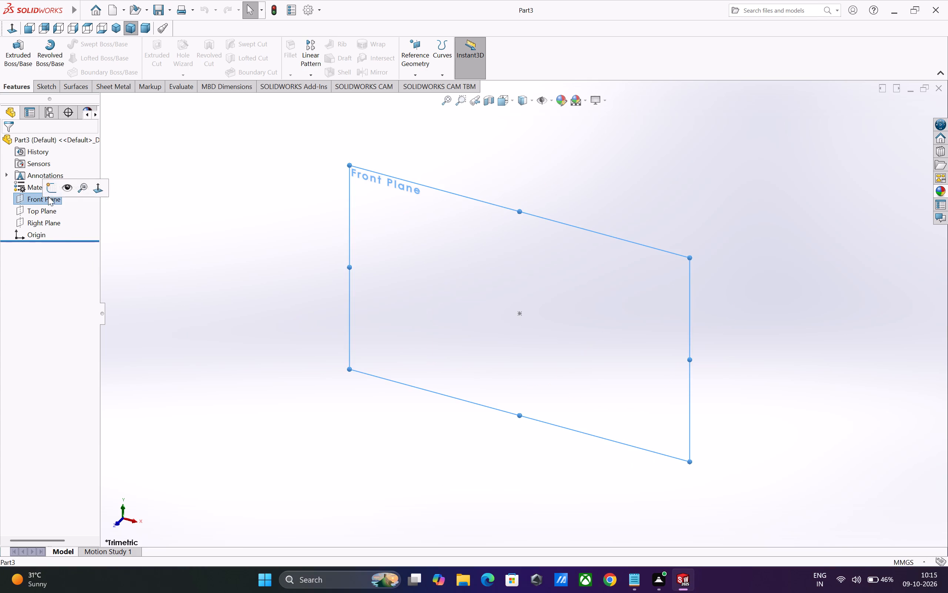
{"action": "left_click", "coordinate": [51, 191]}
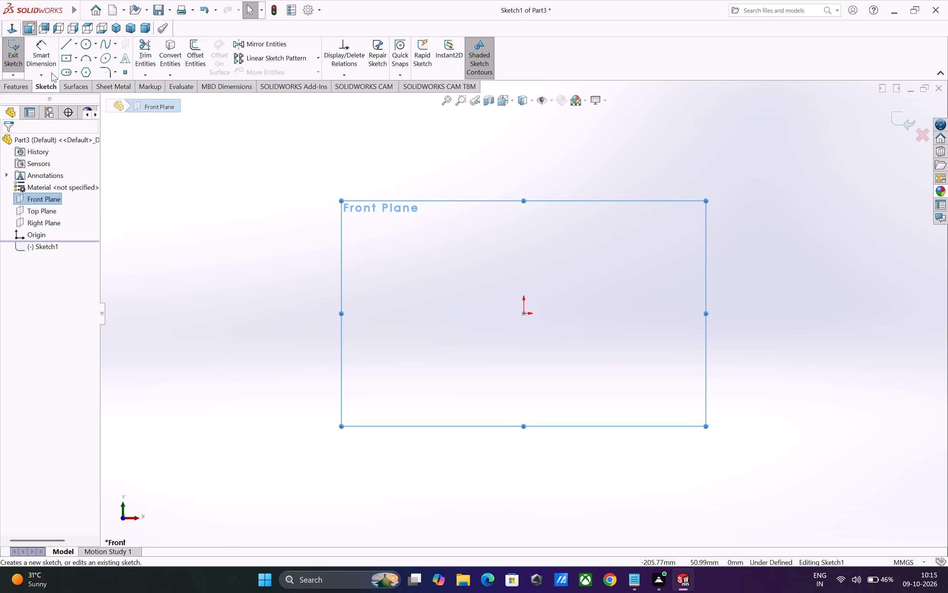
{"action": "left_click", "coordinate": [66, 46]}
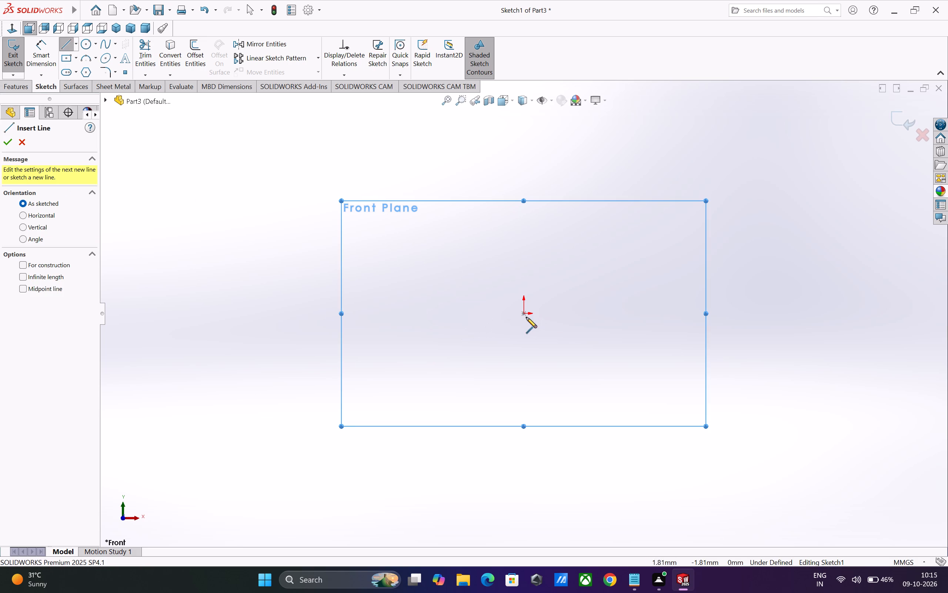
{"action": "left_click", "coordinate": [523, 314]}
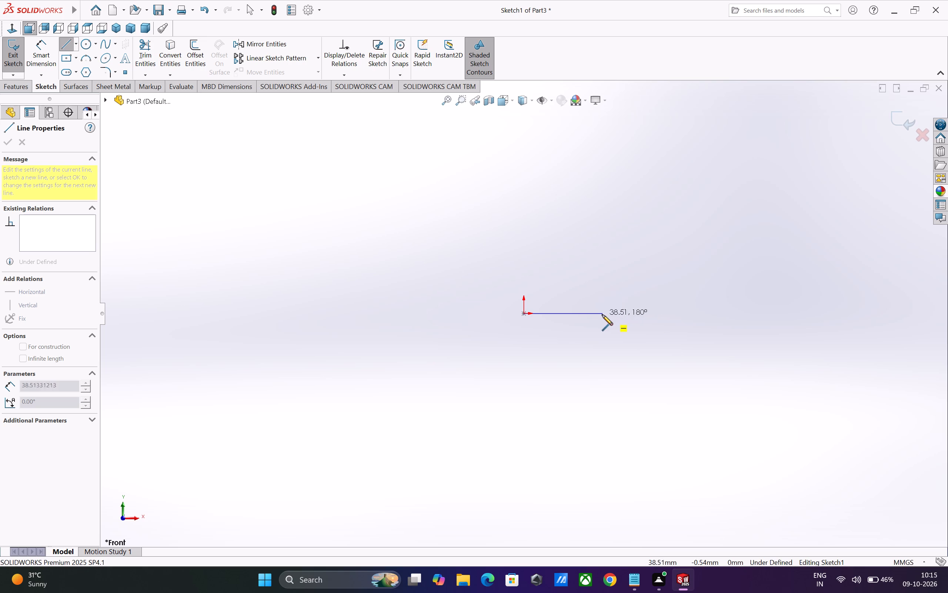
{"action": "left_click", "coordinate": [587, 315]}
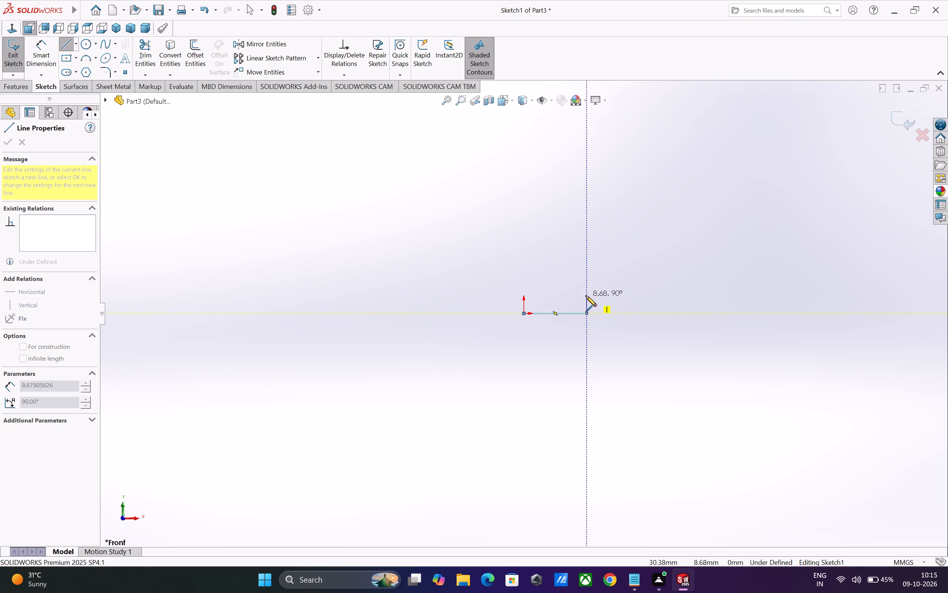
{"action": "left_click", "coordinate": [586, 296]}
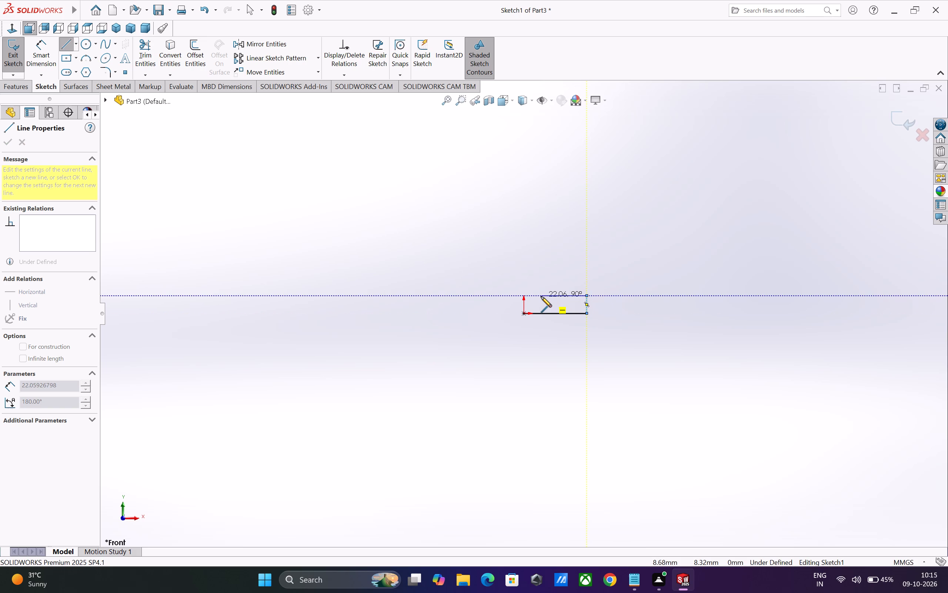
{"action": "left_click", "coordinate": [541, 296]}
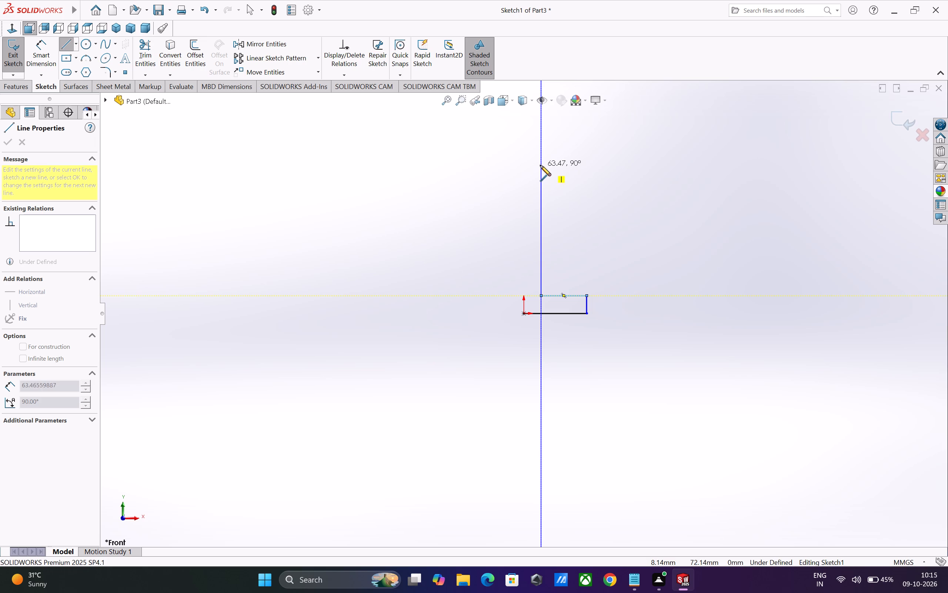
{"action": "left_click", "coordinate": [541, 201]}
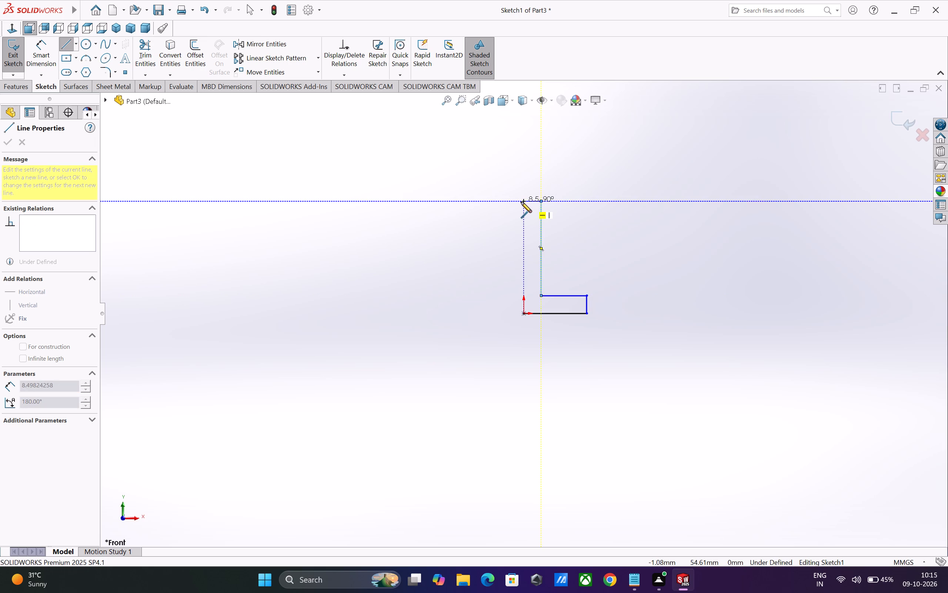
{"action": "left_click", "coordinate": [524, 202]}
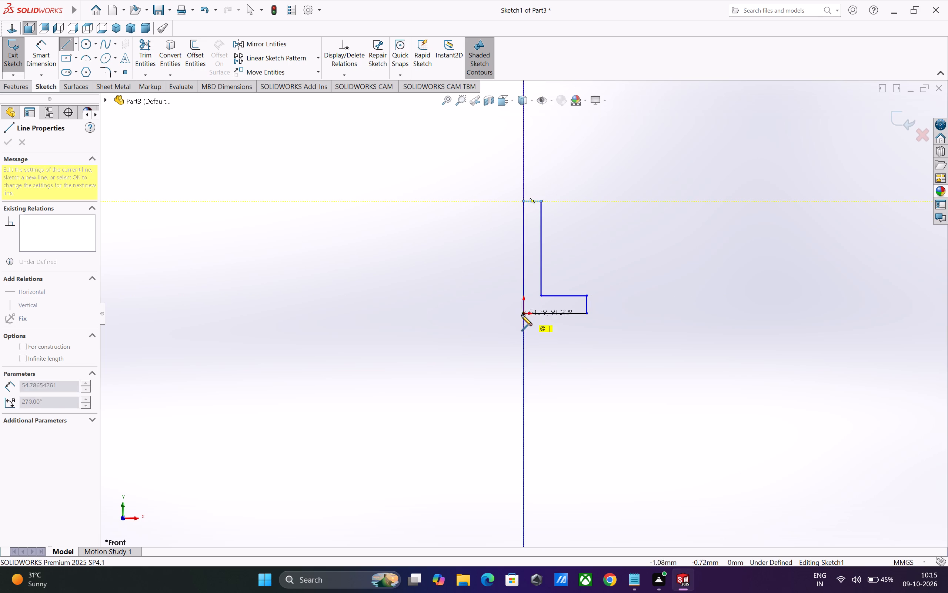
{"action": "left_click", "coordinate": [523, 313]}
{"action": "key", "text": "Escape"}
{"action": "key", "text": "Escape"}
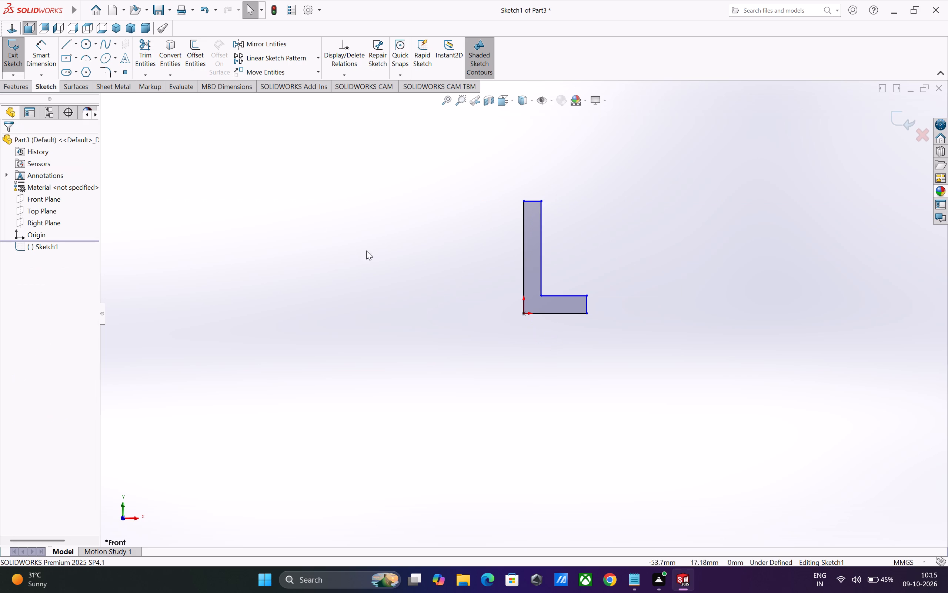
Dimension the L profile's bottom edge to 30 mm.
{"action": "left_click", "coordinate": [39, 59]}
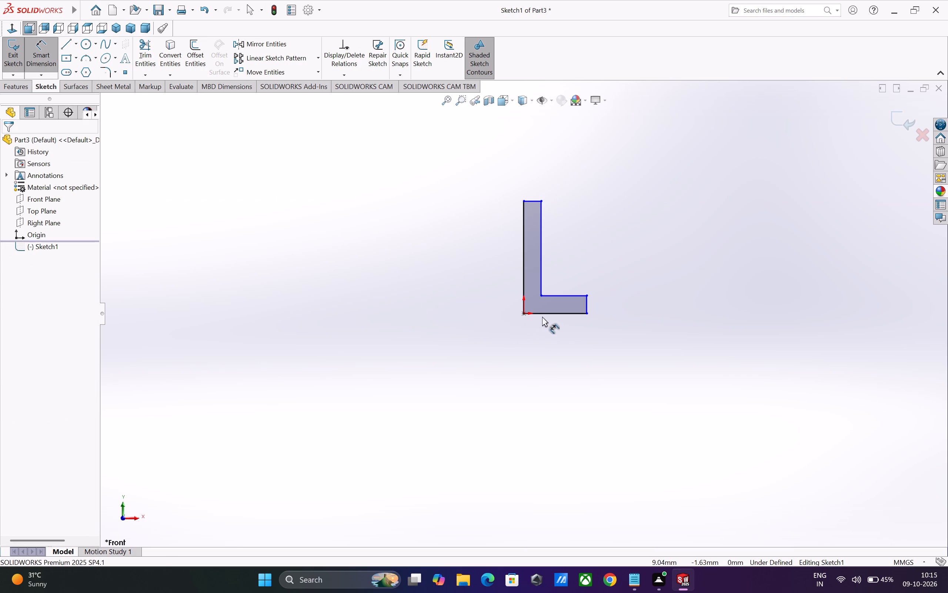
{"action": "left_click", "coordinate": [542, 315]}
{"action": "left_click", "coordinate": [551, 337]}
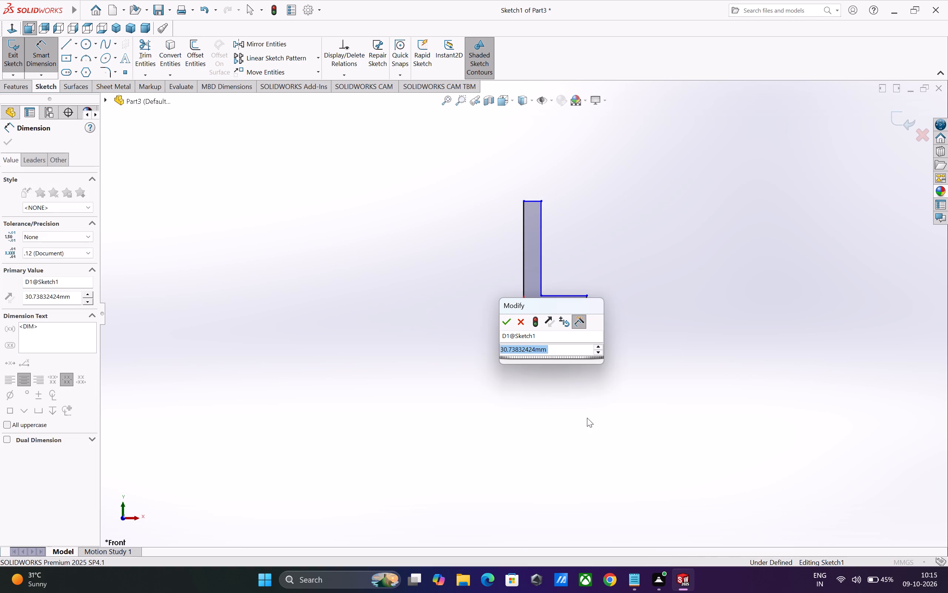
{"action": "key", "text": "3"}
{"action": "key", "text": "0"}
{"action": "key", "text": "Return"}
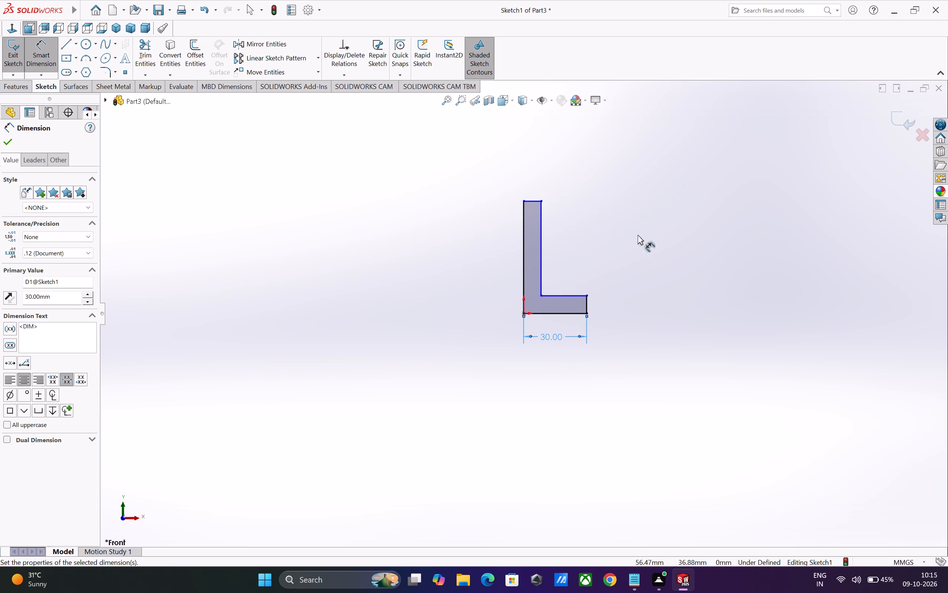
Dimension the L profile's outer vertical edge to 46 mm overall height.
{"action": "left_click", "coordinate": [522, 270]}
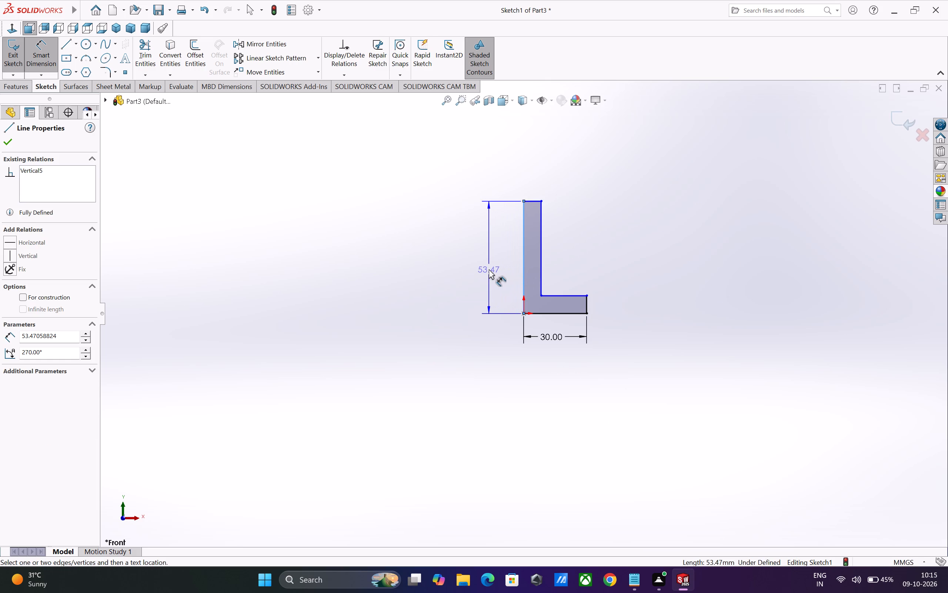
{"action": "left_click", "coordinate": [489, 269]}
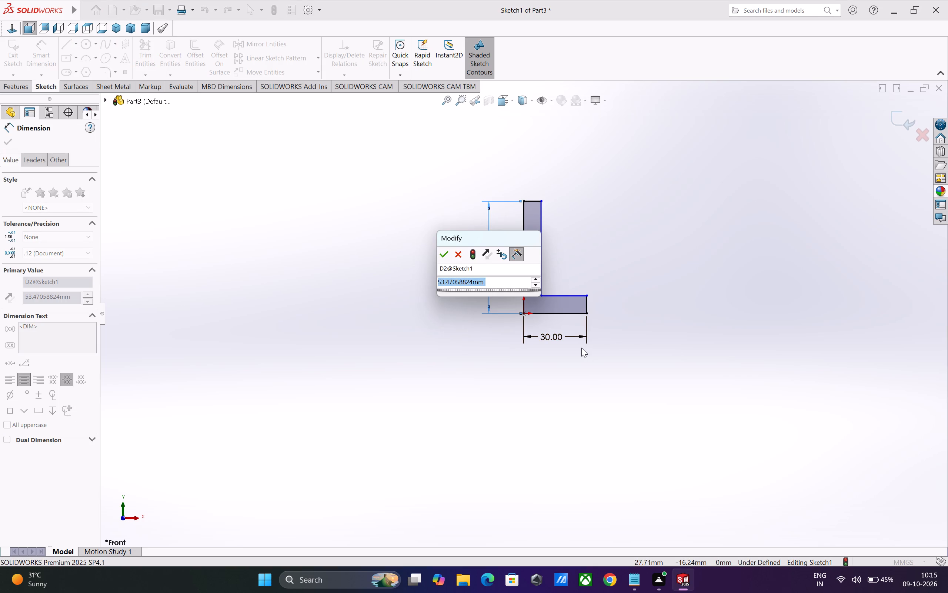
{"action": "key", "text": "3"}
{"action": "key", "text": "3"}
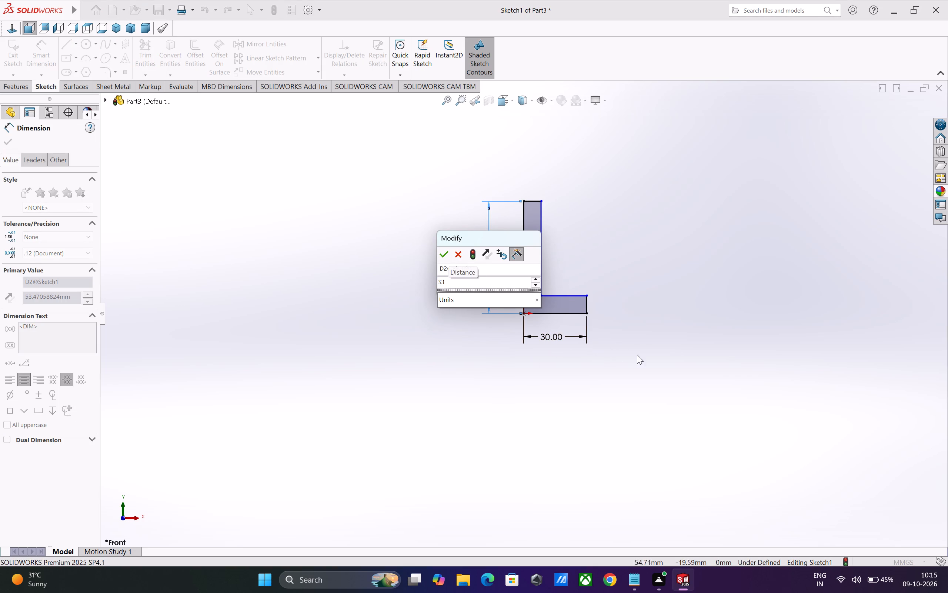
{"action": "key", "text": "plus"}
{"action": "key", "text": "1"}
{"action": "key", "text": "3"}
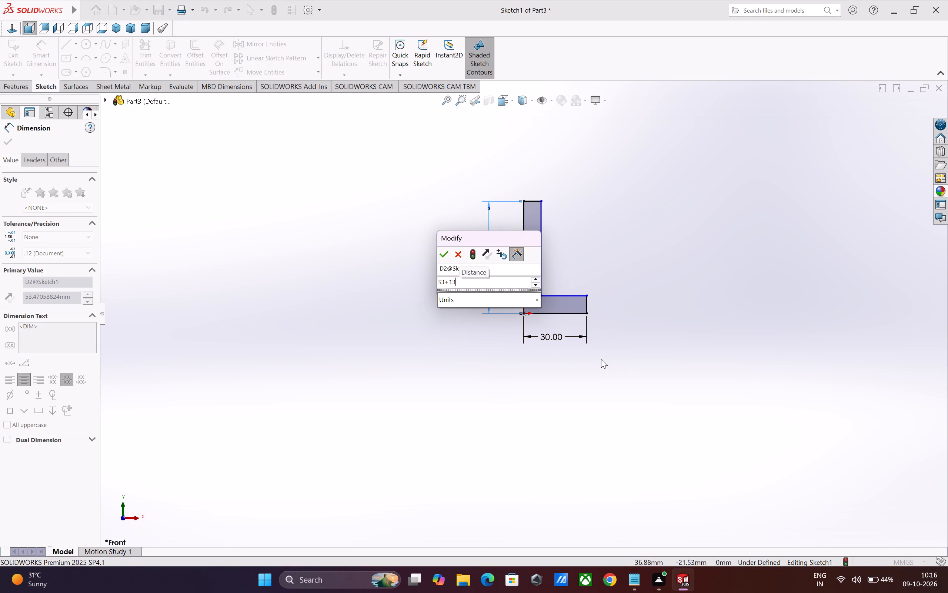
{"action": "key", "text": "Return"}
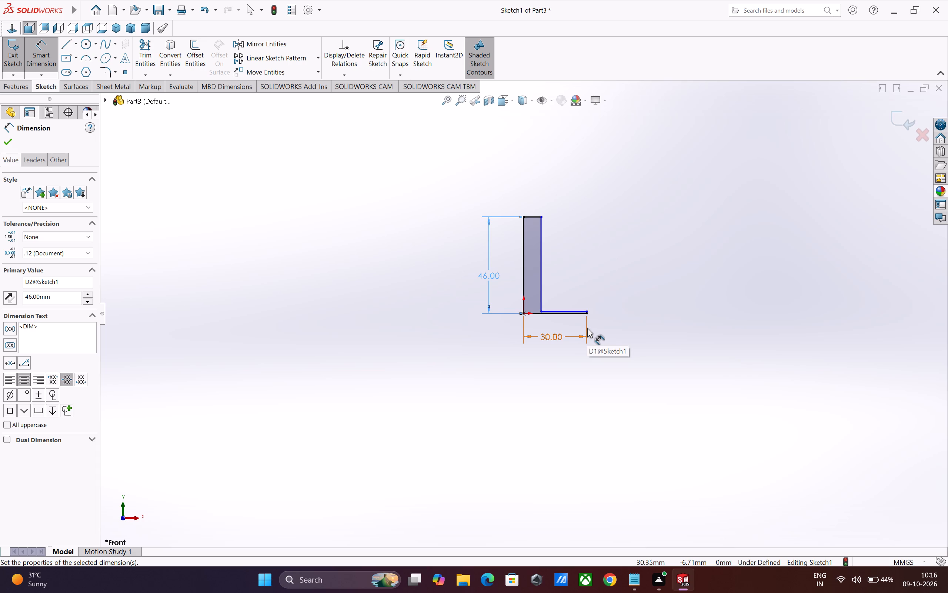
Dimension the thickness of the L profile's horizontal leg to 8 mm, between its lower and upper edges.
{"action": "scroll", "coordinate": [588, 326], "scroll_direction": "down", "scroll_amount": 9}
{"action": "scroll", "coordinate": [555, 291], "scroll_direction": "down", "scroll_amount": 3}
{"action": "left_click", "coordinate": [463, 272]}
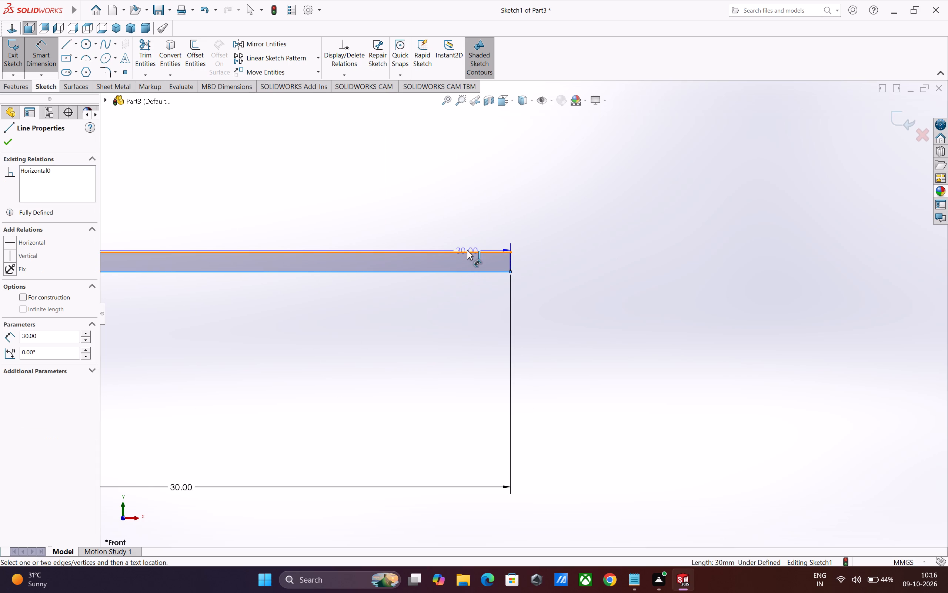
{"action": "left_click", "coordinate": [467, 250]}
{"action": "left_click", "coordinate": [543, 262]}
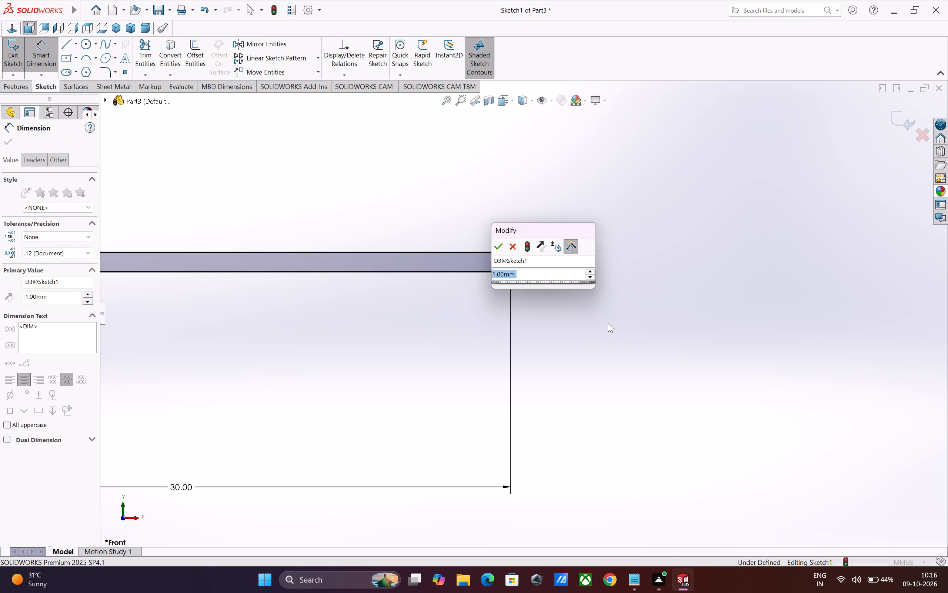
{"action": "key", "text": "8"}
{"action": "key", "text": "Return"}
Dimension the inner horizontal edge of the L profile to 24 mm.
{"action": "scroll", "coordinate": [673, 361], "scroll_direction": "up", "scroll_amount": 6}
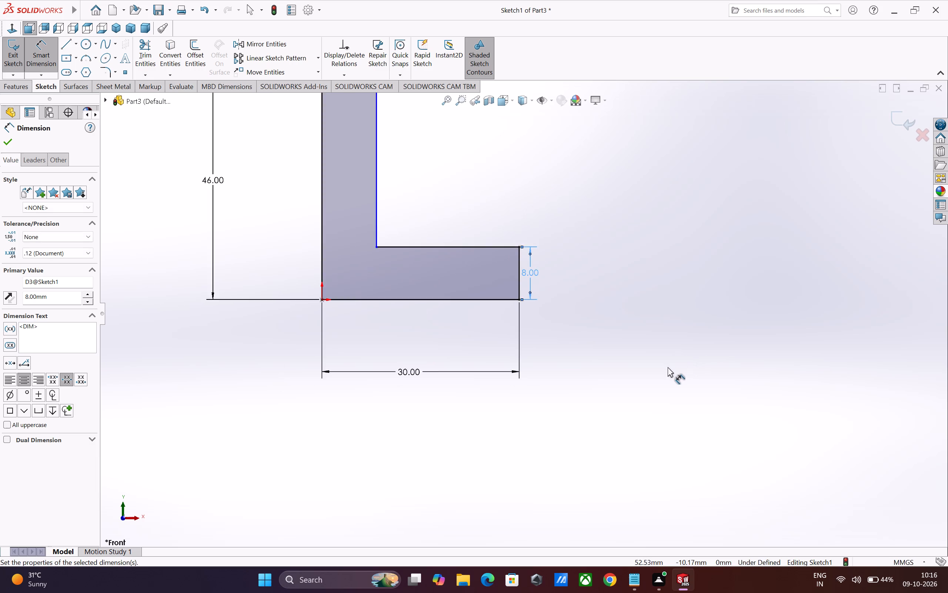
{"action": "scroll", "coordinate": [667, 368], "scroll_direction": "up", "scroll_amount": 3}
{"action": "scroll", "coordinate": [575, 279], "scroll_direction": "up", "scroll_amount": 2}
{"action": "scroll", "coordinate": [481, 226], "scroll_direction": "down", "scroll_amount": 1}
{"action": "scroll", "coordinate": [539, 271], "scroll_direction": "down", "scroll_amount": 1}
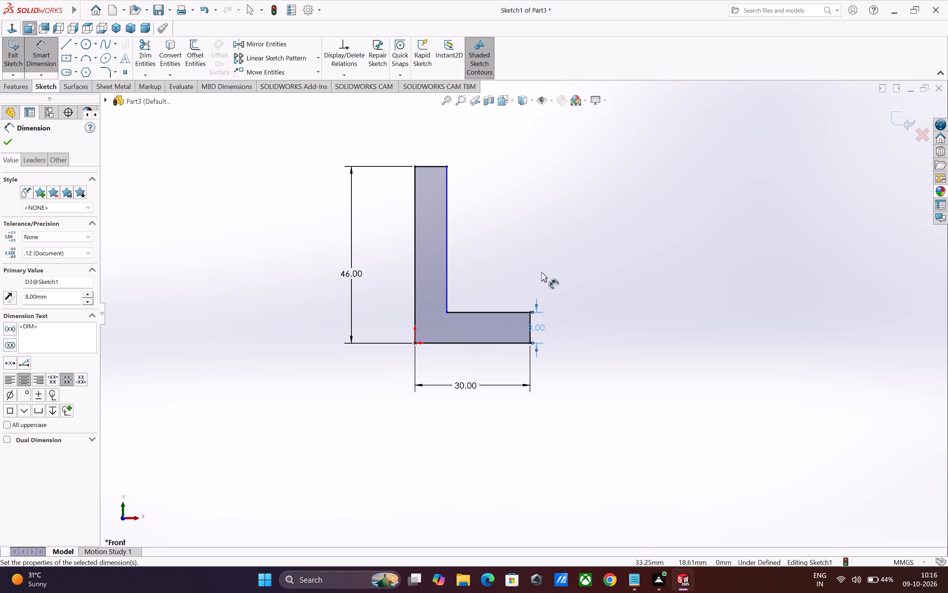
{"action": "left_click", "coordinate": [501, 312]}
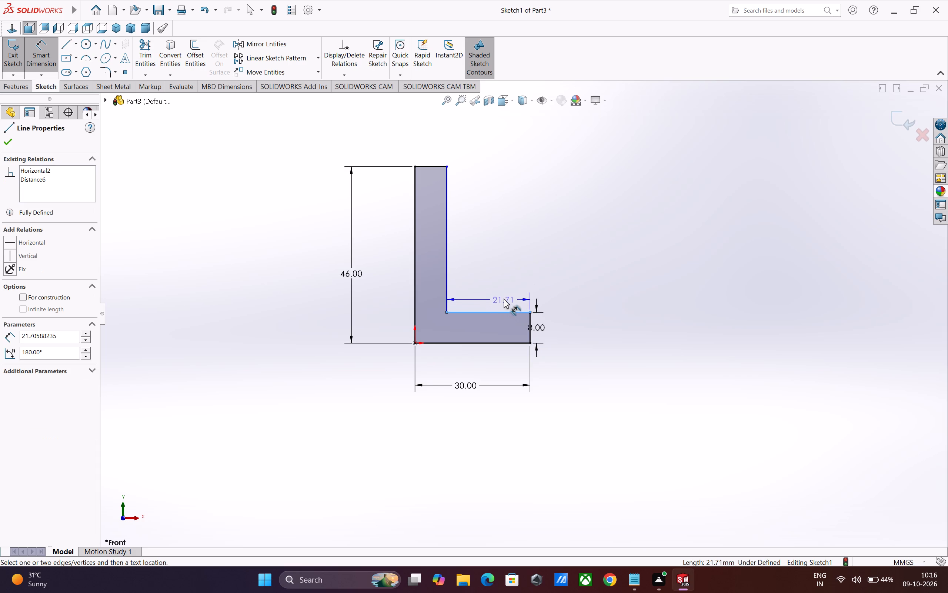
{"action": "left_click", "coordinate": [496, 288]}
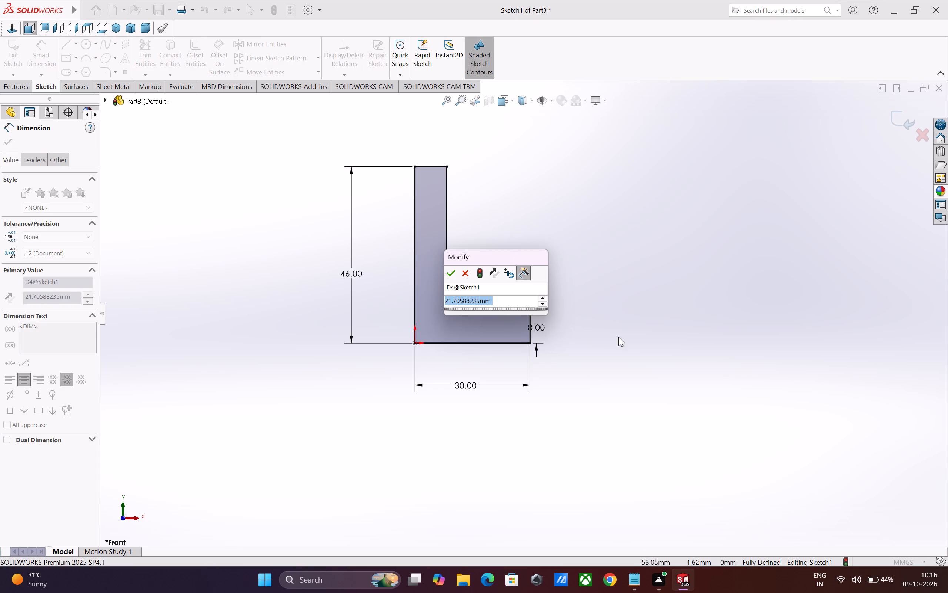
{"action": "key", "text": "1"}
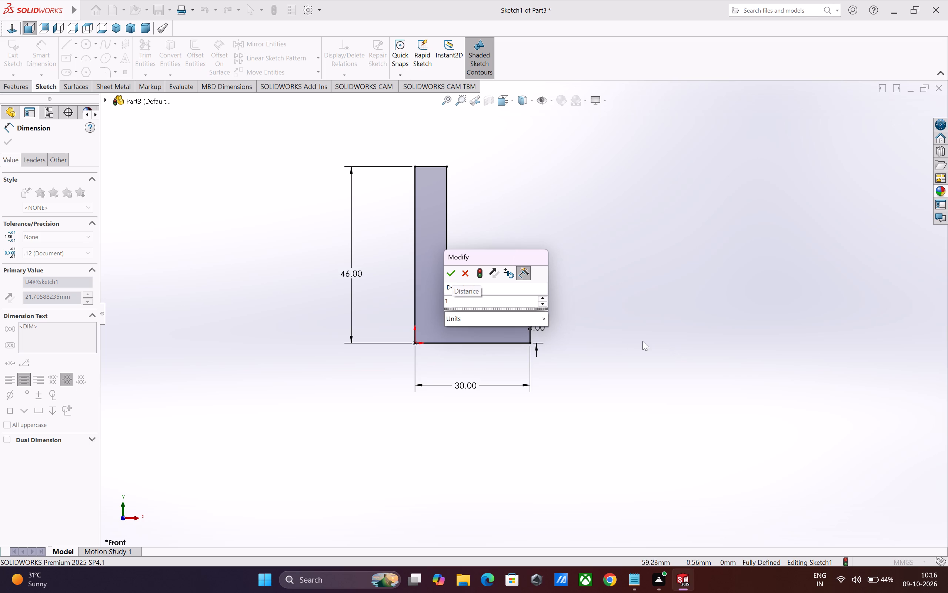
{"action": "key", "text": "8"}
{"action": "key", "text": "plus"}
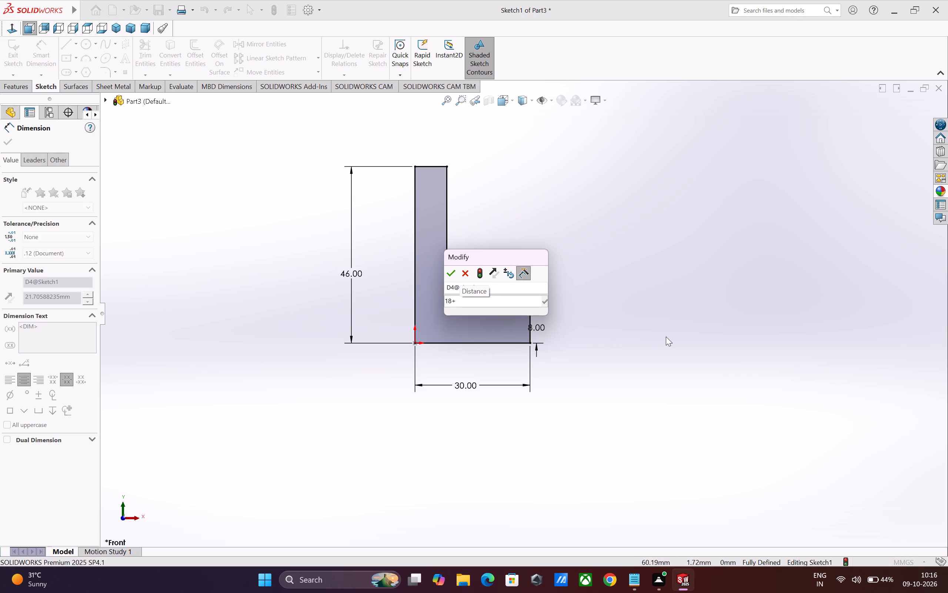
{"action": "key", "text": "6"}
{"action": "key", "text": "Return"}
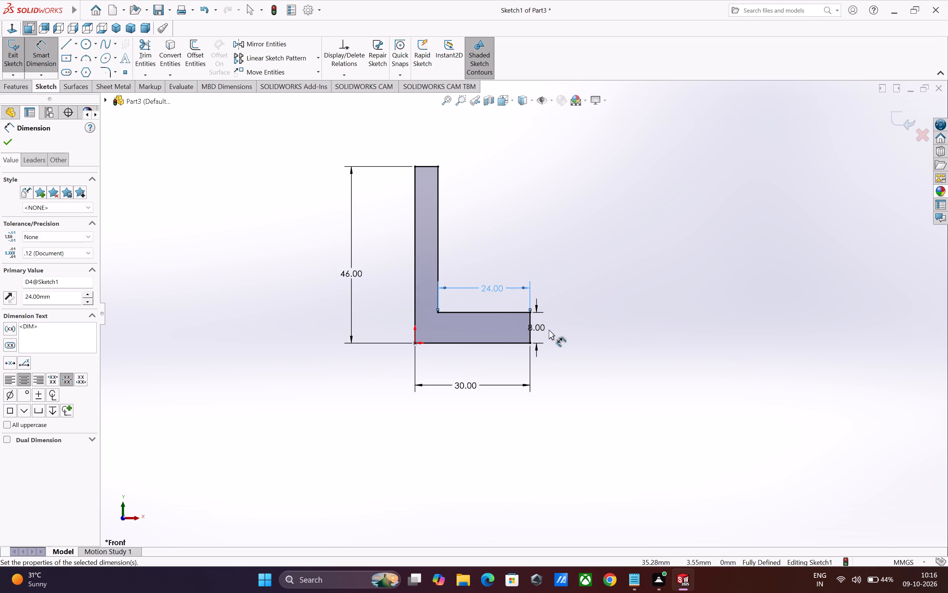
Move the 8 mm thickness dimension farther out from the profile's end edge.
{"action": "left_click_drag", "start_coordinate": [535, 327], "coordinate": [548, 328]}
{"action": "left_click", "coordinate": [592, 331]}
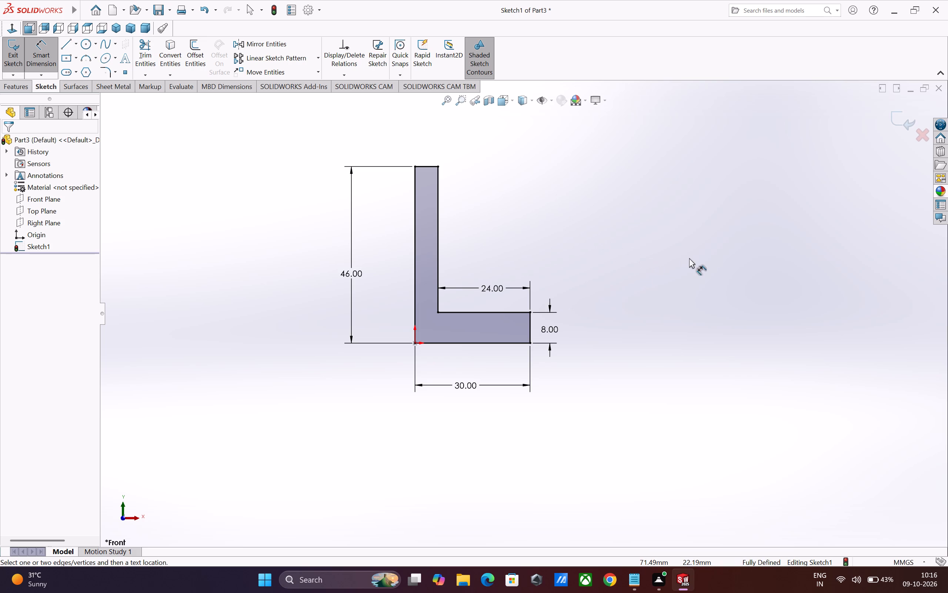
Add a driven reference dimension to the inner vertical edge of the L profile.
{"action": "left_click", "coordinate": [438, 236]}
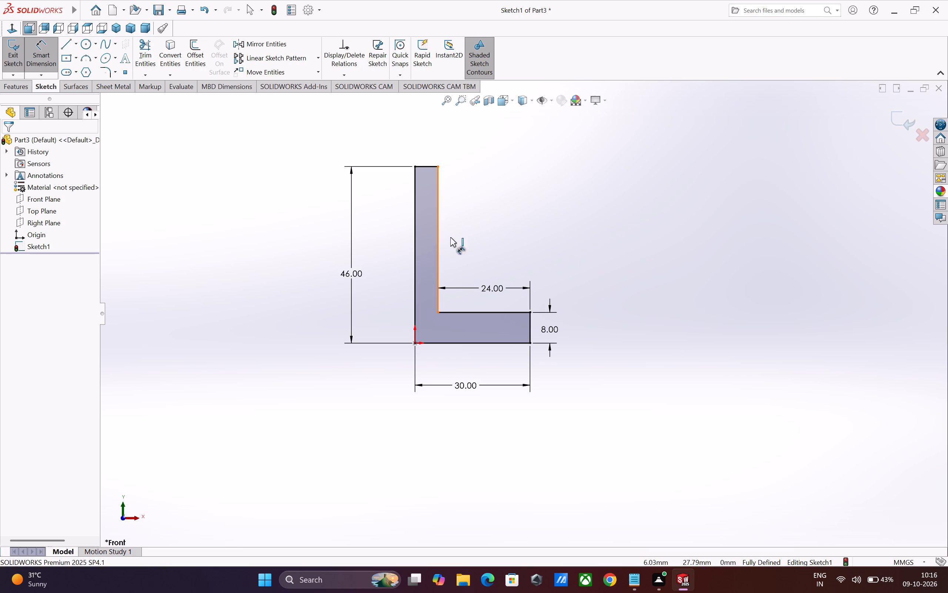
{"action": "left_click", "coordinate": [460, 237]}
{"action": "left_click", "coordinate": [573, 261]}
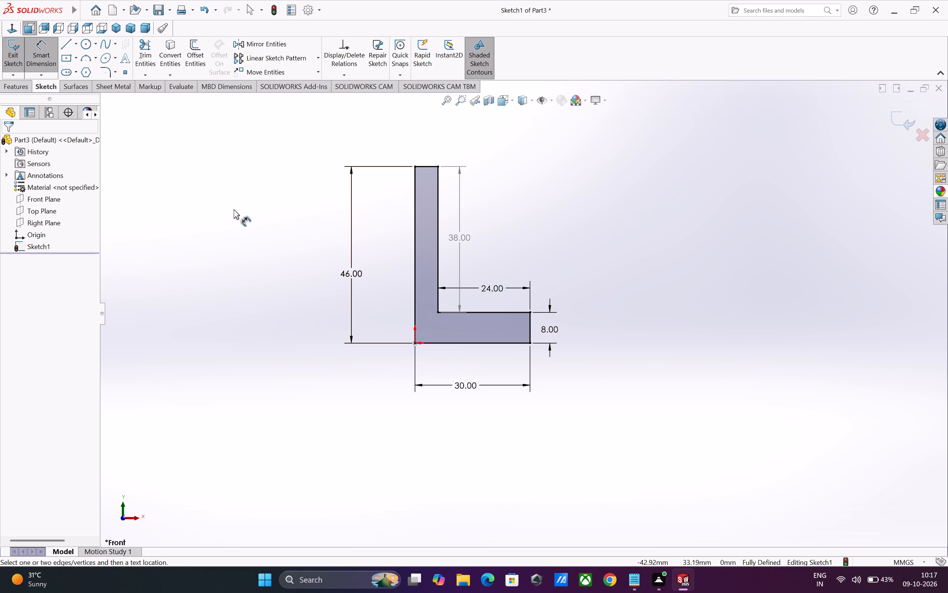
Extrude the L profile as a blind boss 74 mm deep in the reversed direction from the sketch plane.
{"action": "left_click", "coordinate": [17, 91]}
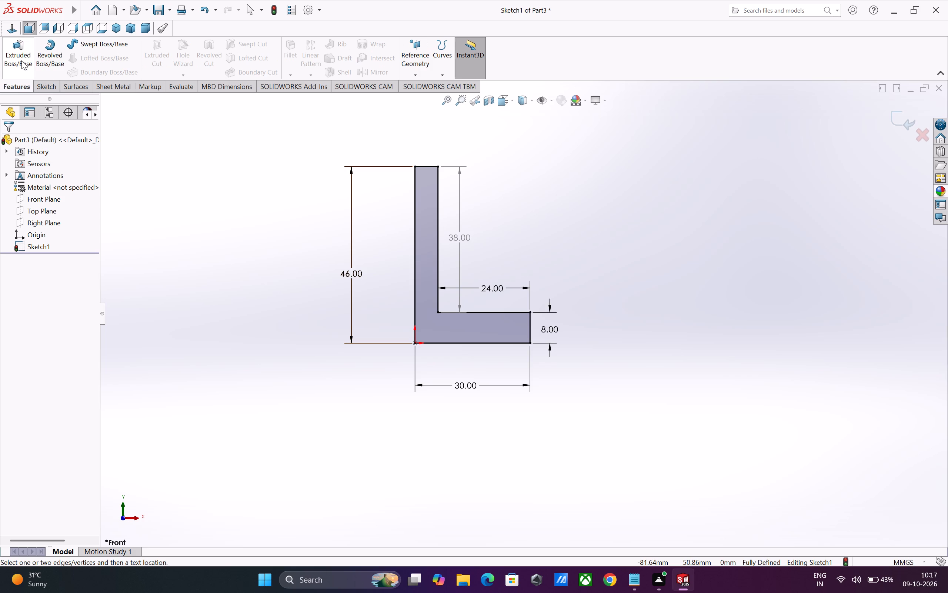
{"action": "left_click", "coordinate": [21, 60]}
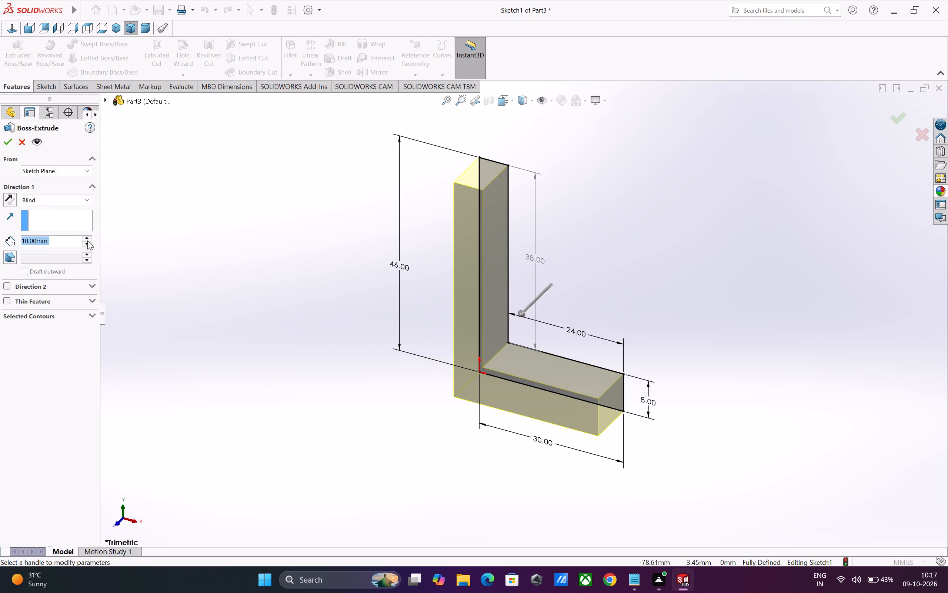
{"action": "left_click", "coordinate": [13, 198]}
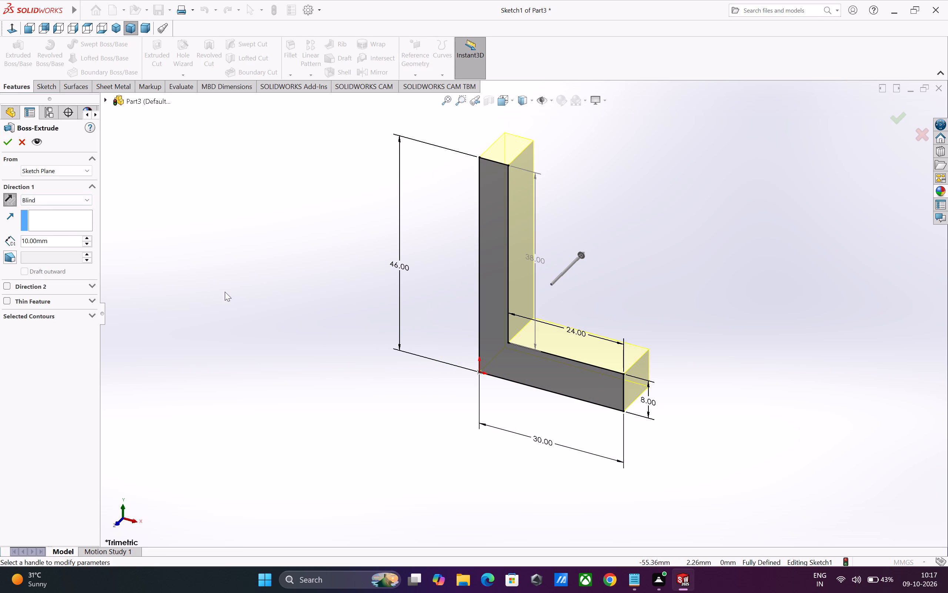
{"action": "double_click", "coordinate": [68, 242]}
{"action": "key", "text": "7"}
{"action": "key", "text": "4"}
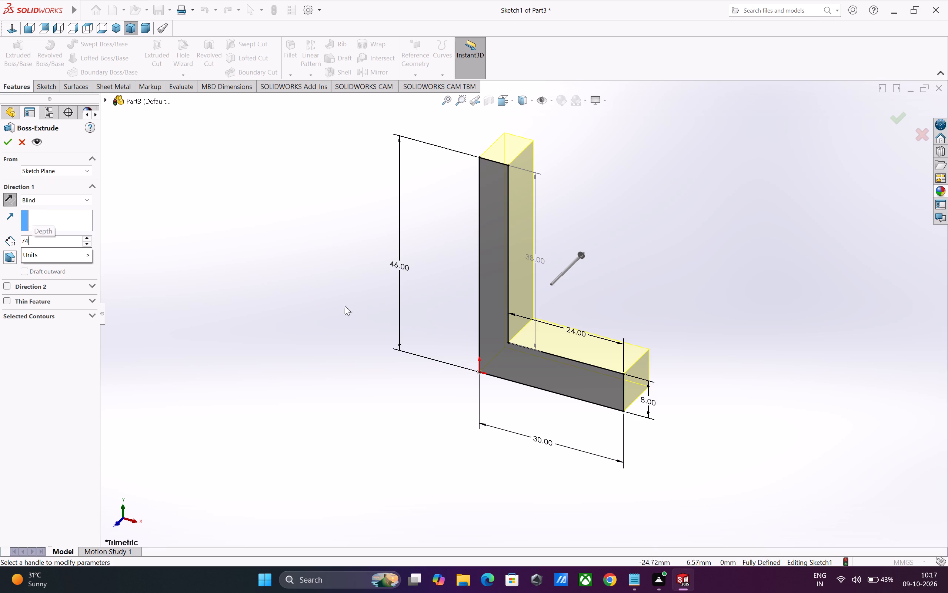
{"action": "key", "text": "Return"}
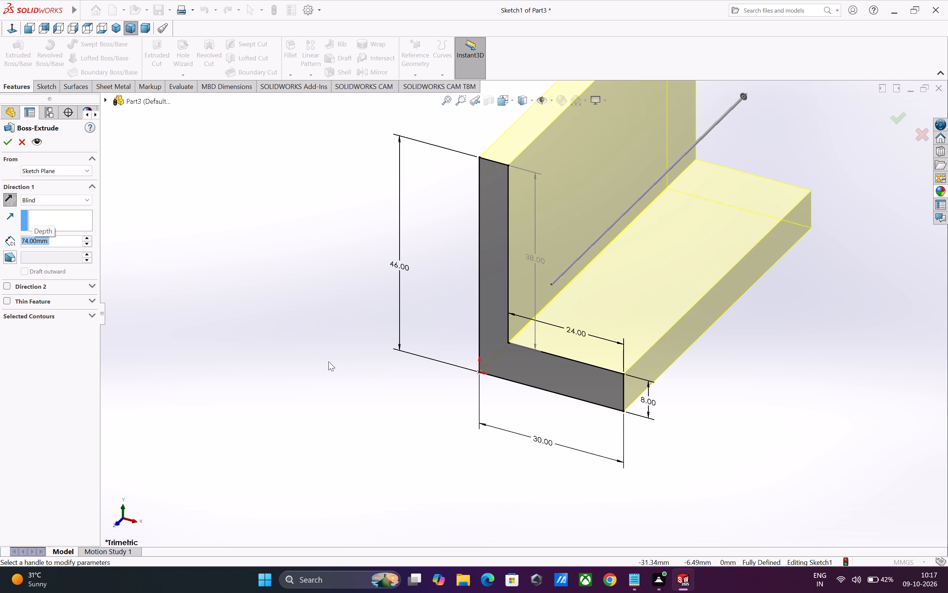
{"action": "scroll", "coordinate": [329, 362], "scroll_direction": "up", "scroll_amount": 1}
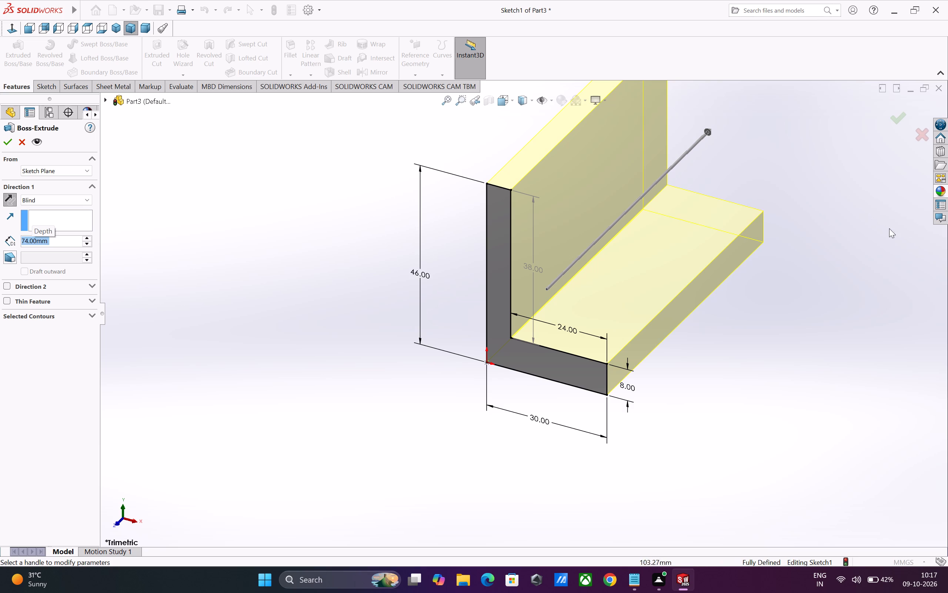
{"action": "middle_click_drag", "start_coordinate": [828, 405], "coordinate": [712, 402]}
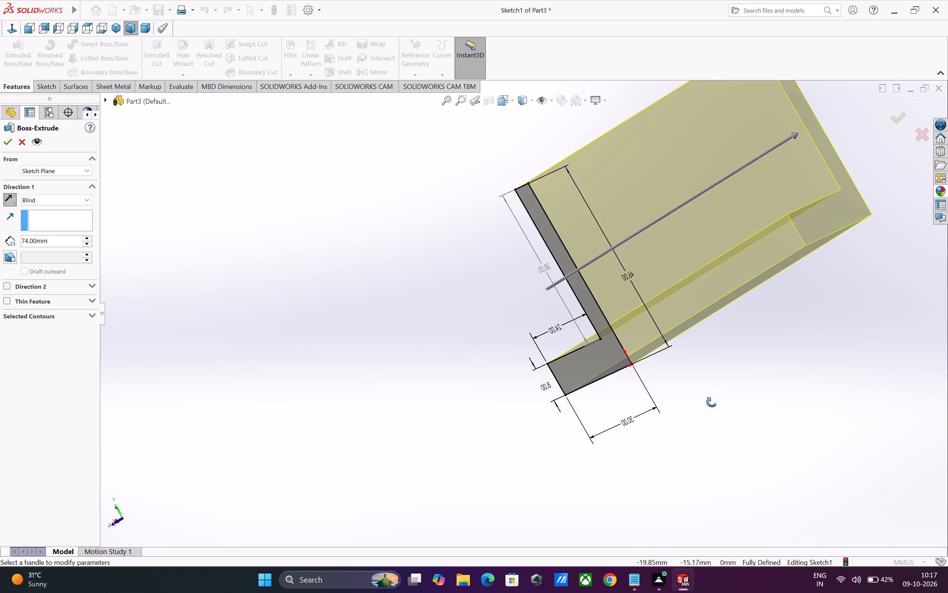
{"action": "middle_click_drag", "start_coordinate": [712, 402], "coordinate": [838, 321]}
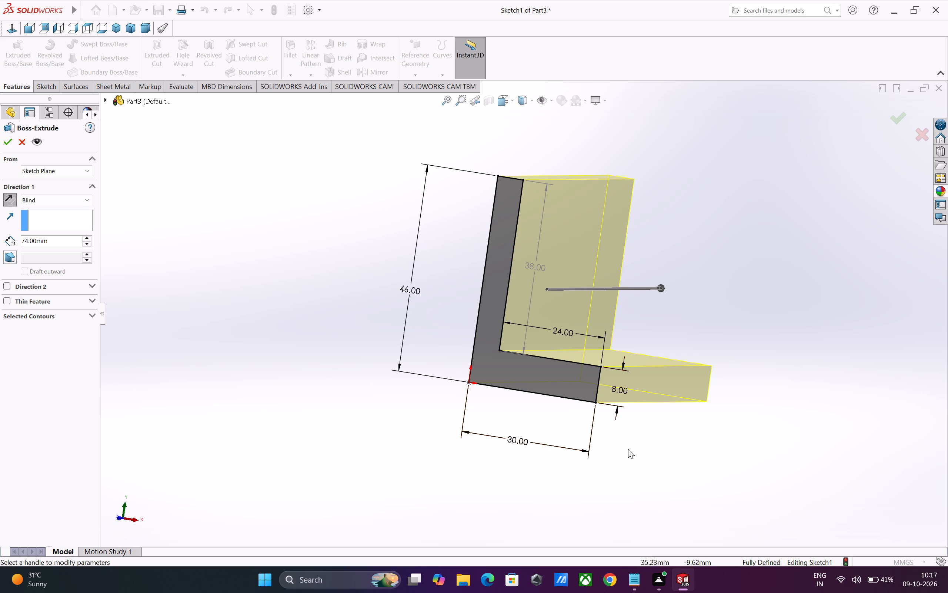
{"action": "middle_click_drag", "start_coordinate": [785, 440], "coordinate": [784, 439]}
{"action": "middle_click_drag", "start_coordinate": [784, 439], "coordinate": [800, 477]}
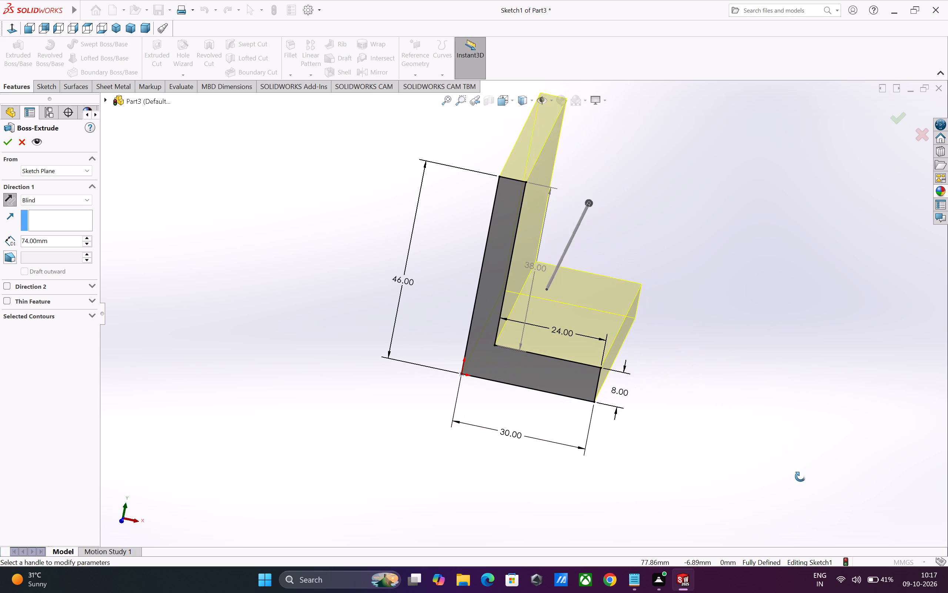
{"action": "middle_click_drag", "start_coordinate": [800, 477], "coordinate": [792, 466]}
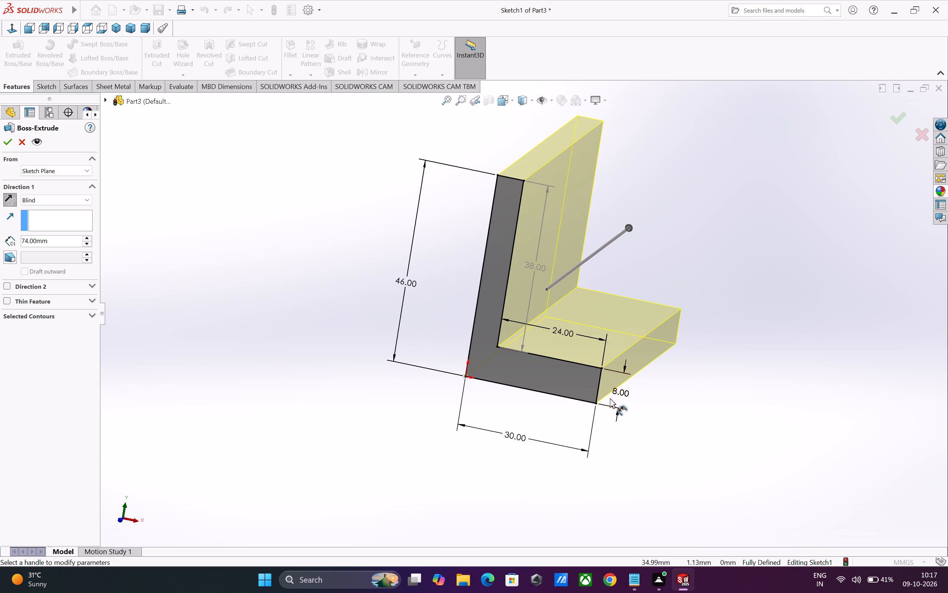
{"action": "left_click", "coordinate": [6, 144]}
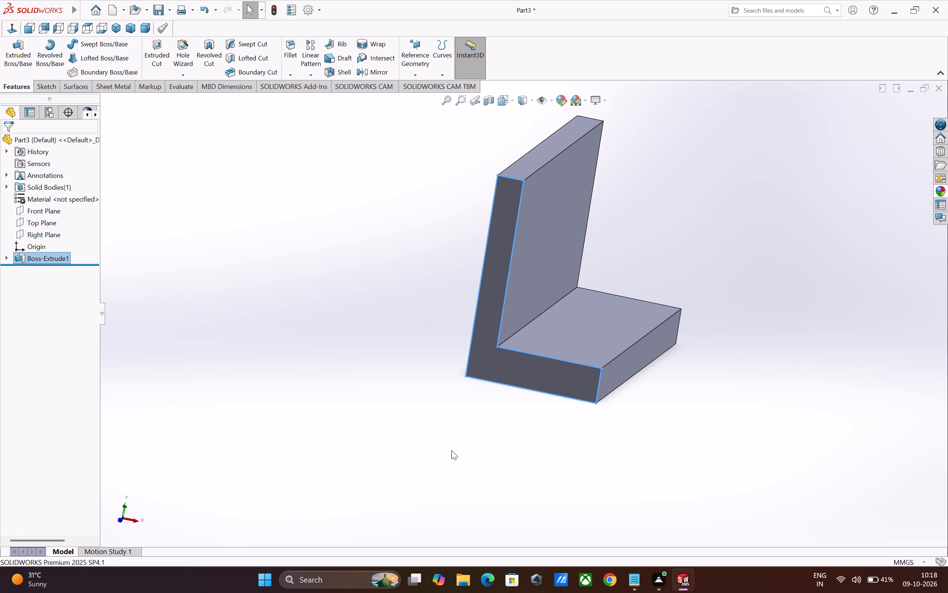
{"action": "left_click", "coordinate": [405, 449]}
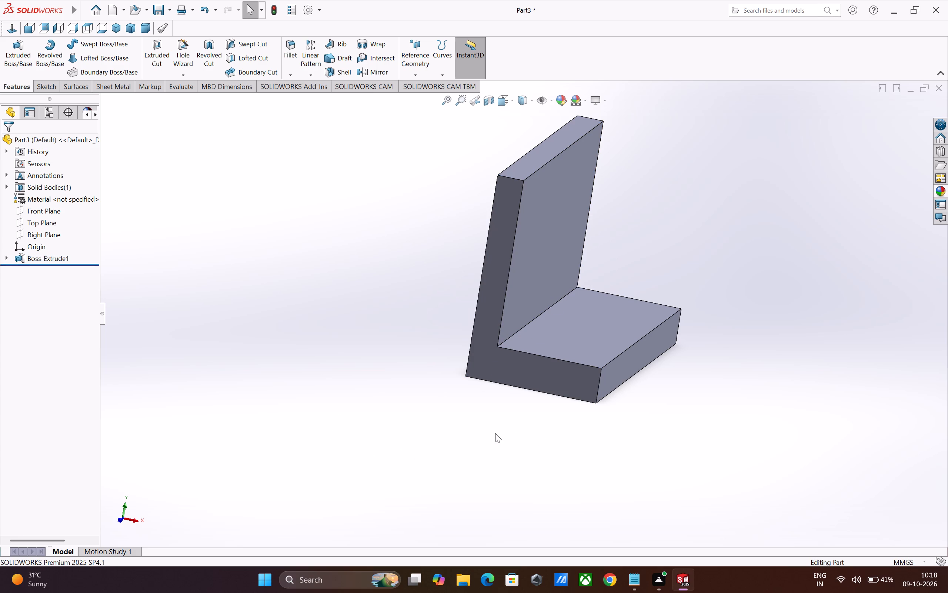
Start a new sketch on the large outer face of the bracket's vertical leg.
{"action": "middle_click_drag", "start_coordinate": [518, 444], "coordinate": [579, 451]}
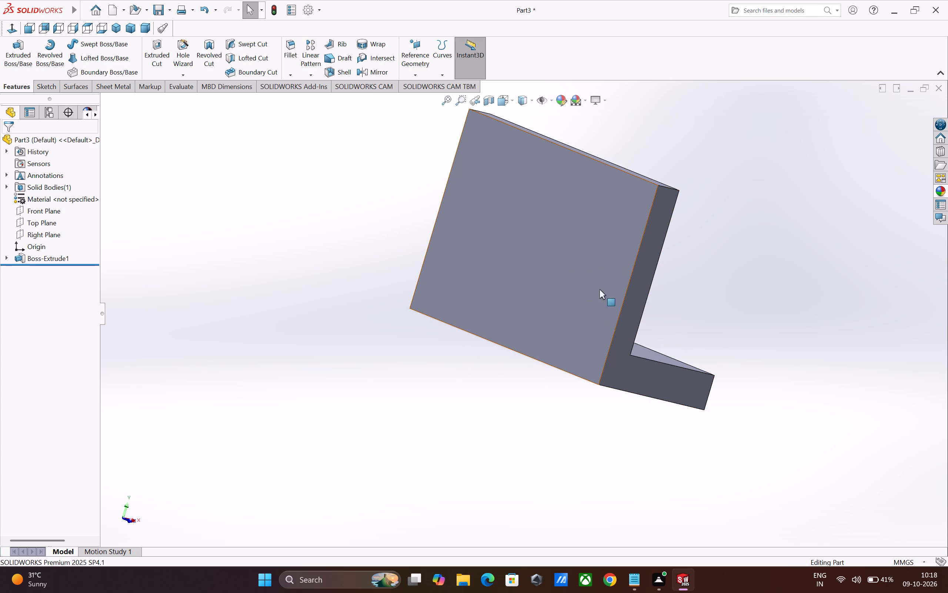
{"action": "left_click", "coordinate": [587, 268]}
{"action": "left_click", "coordinate": [628, 245]}
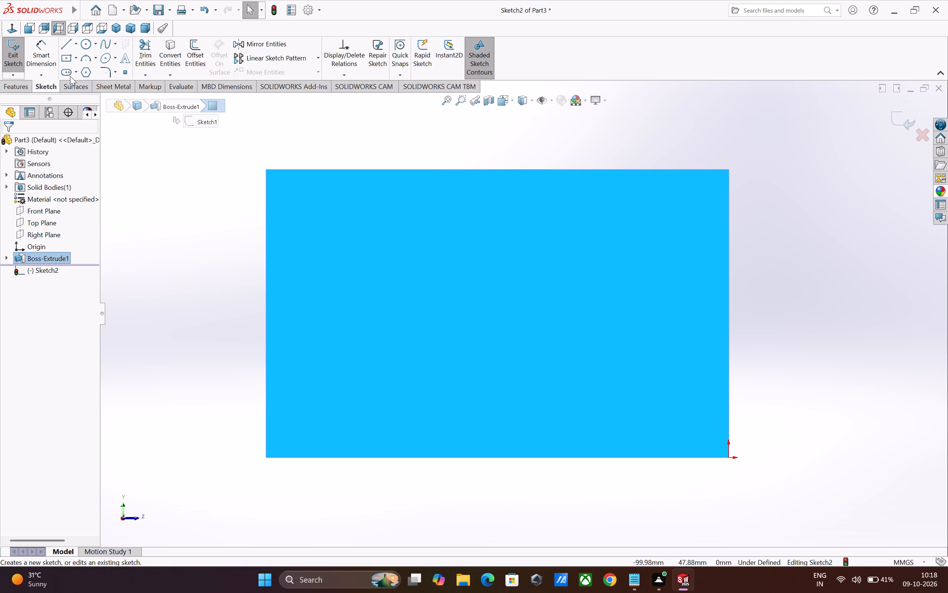
Sketch diagonals across both upper corners, about 13 and 20 mm long, joined along the top edge, and close the triangle at the origin-side corner.
{"action": "left_click", "coordinate": [66, 46]}
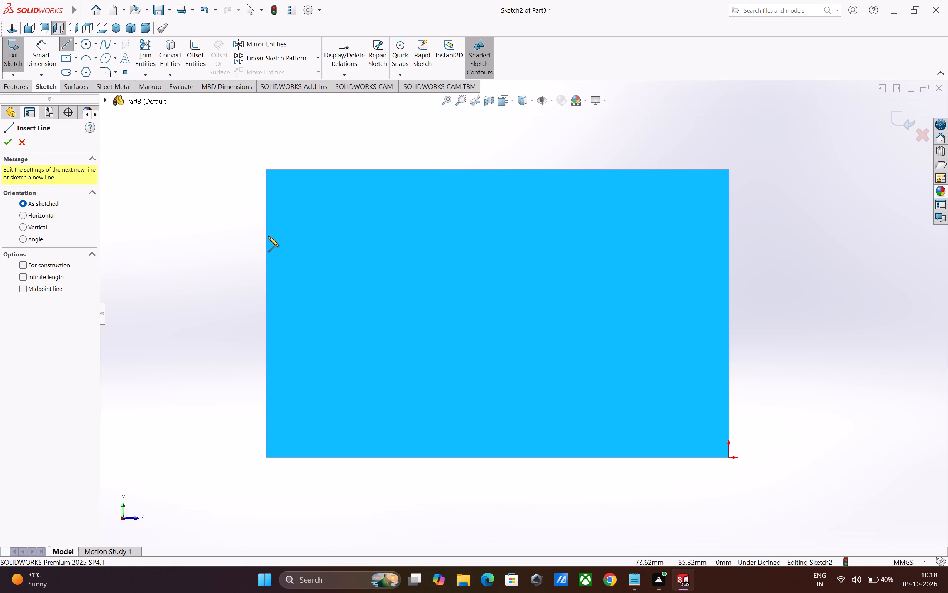
{"action": "left_click", "coordinate": [266, 229]}
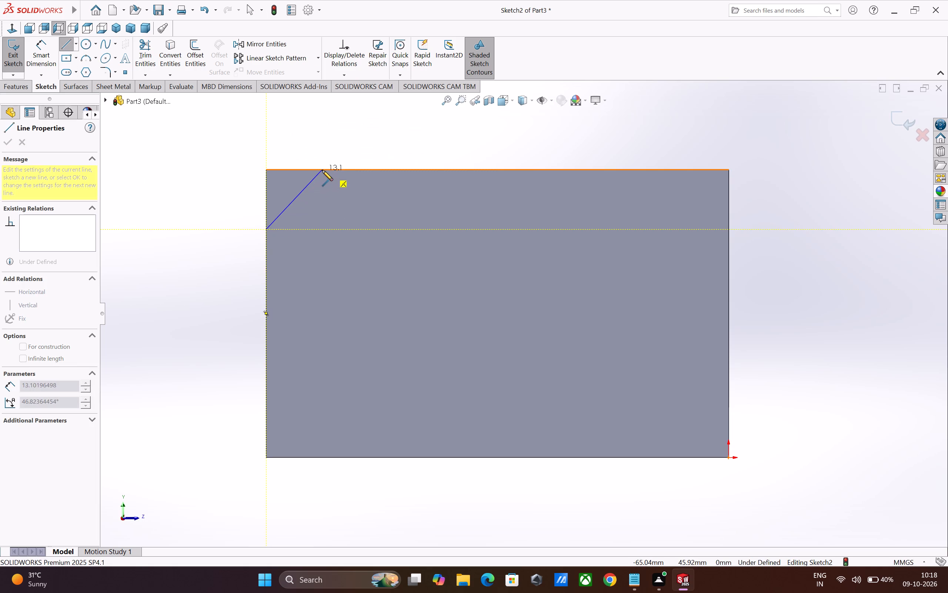
{"action": "left_click", "coordinate": [322, 169]}
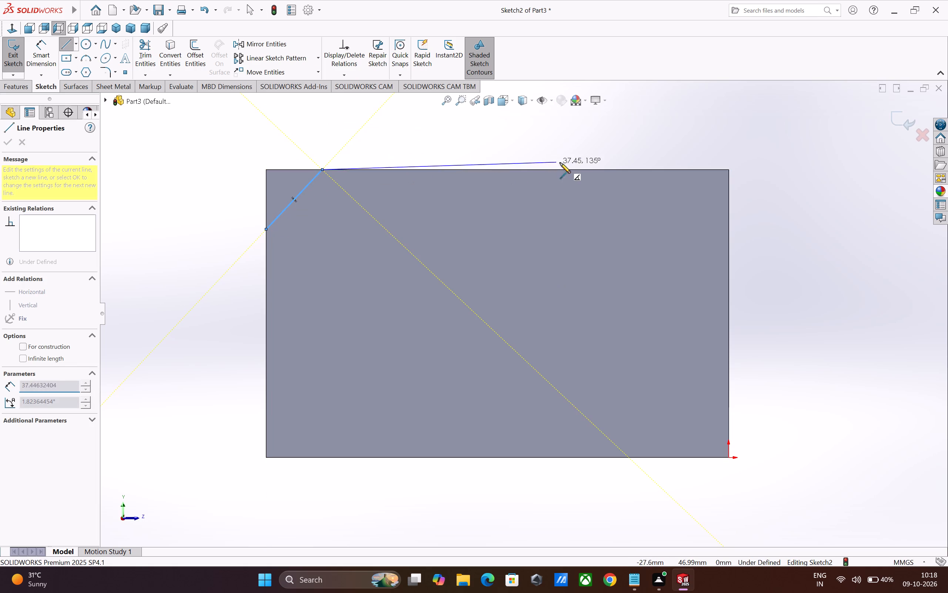
{"action": "left_click", "coordinate": [622, 169]}
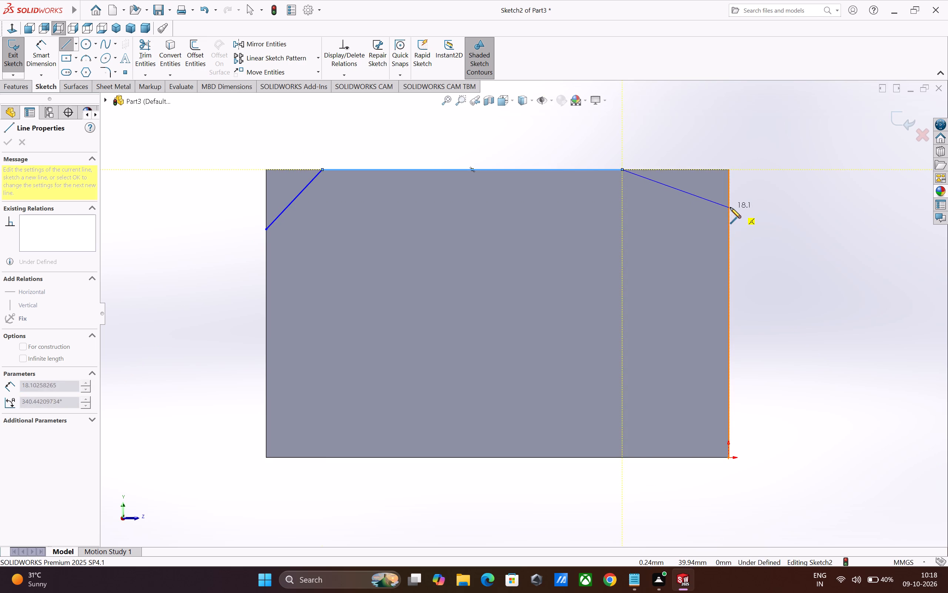
{"action": "left_click", "coordinate": [730, 235]}
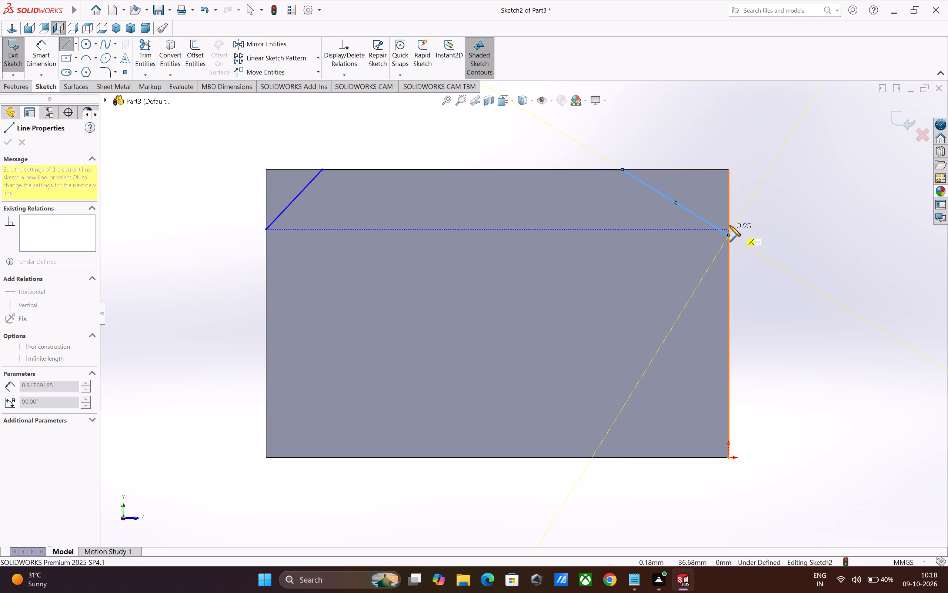
{"action": "left_click", "coordinate": [729, 170]}
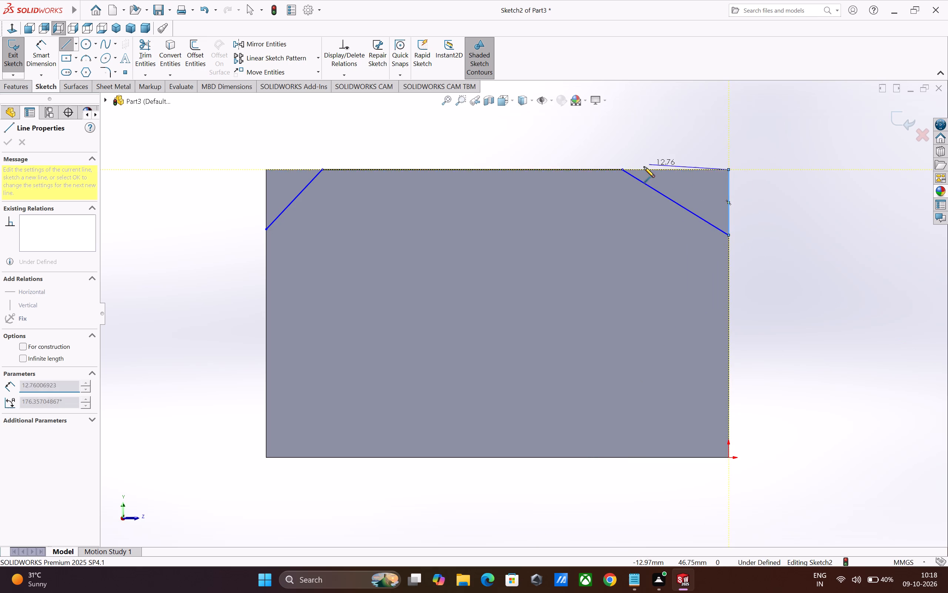
{"action": "left_click", "coordinate": [623, 169]}
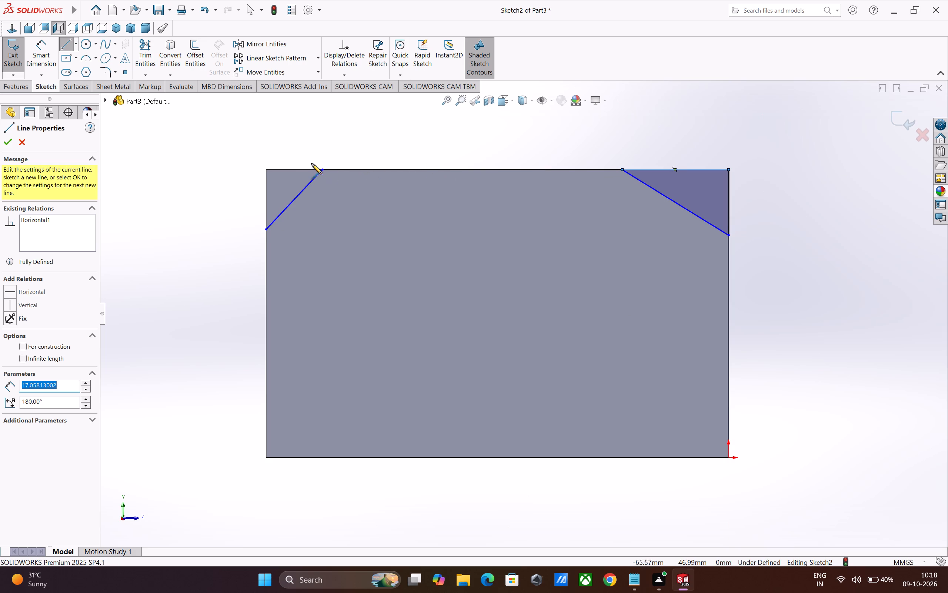
{"action": "key", "text": "Escape"}
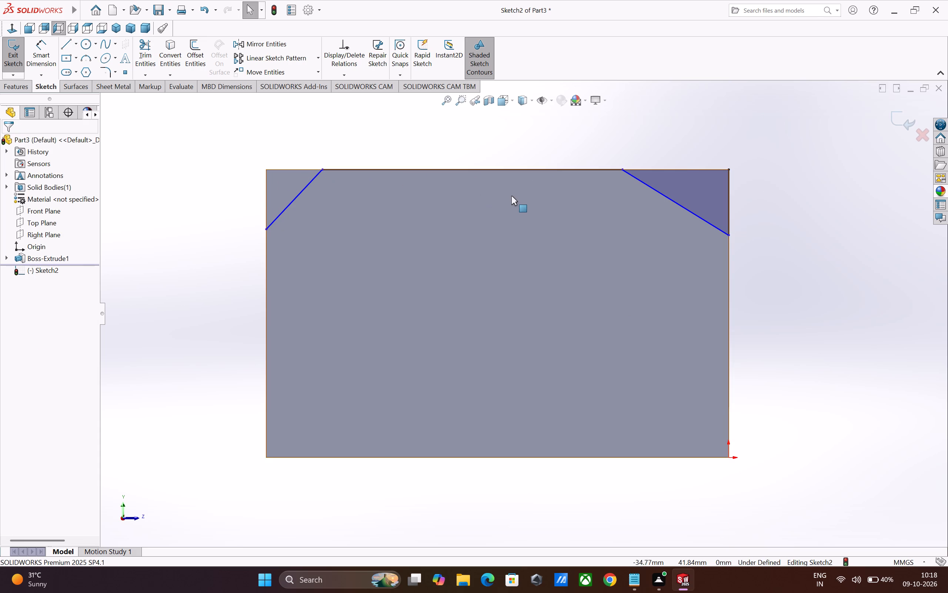
Close the triangle at the upper corner away from the origin with lines along the face's top and side edges.
{"action": "key", "text": "l"}
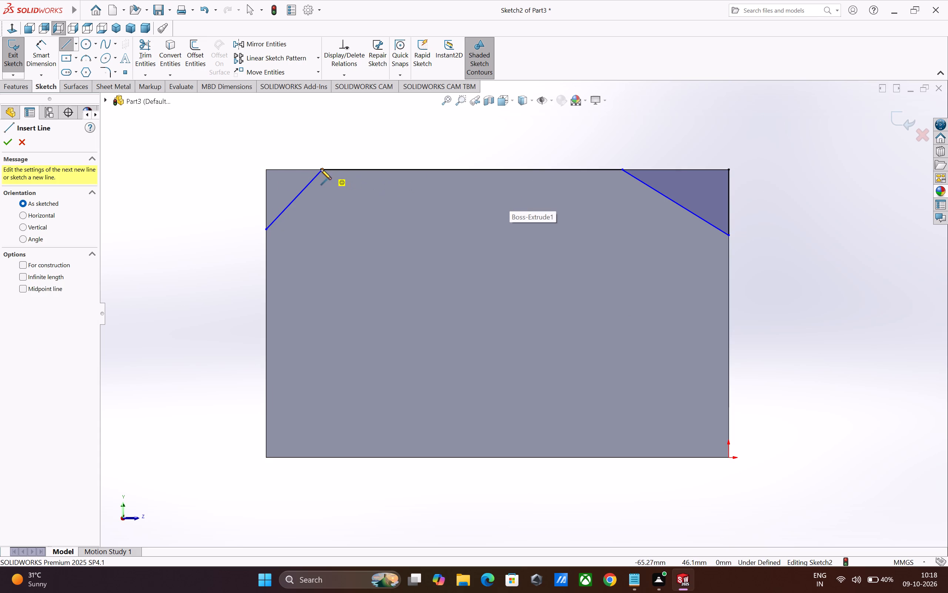
{"action": "left_click", "coordinate": [321, 169]}
{"action": "left_click", "coordinate": [266, 168]}
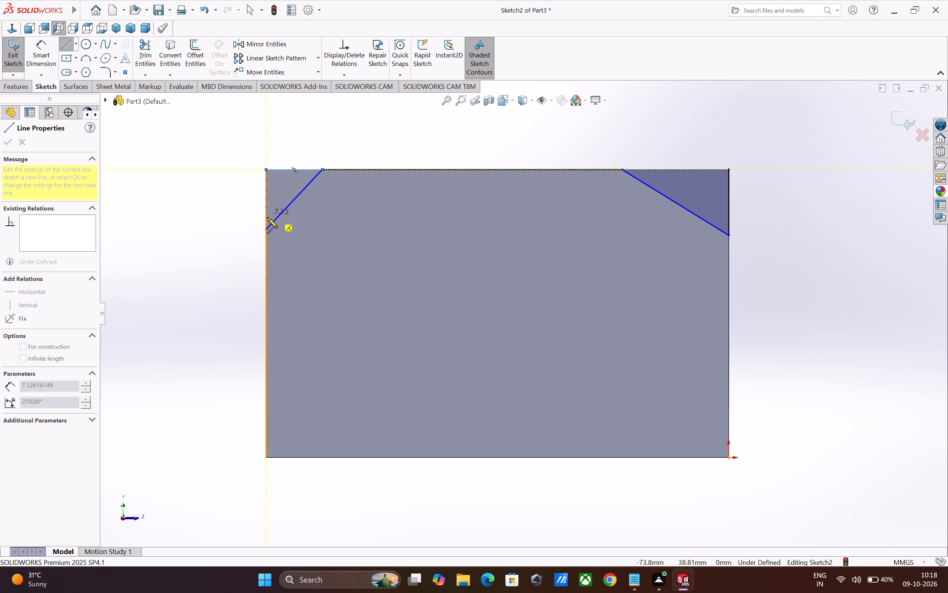
{"action": "left_click", "coordinate": [266, 229]}
{"action": "key", "text": "Escape"}
{"action": "key", "text": "Escape"}
{"action": "key", "text": "Escape"}
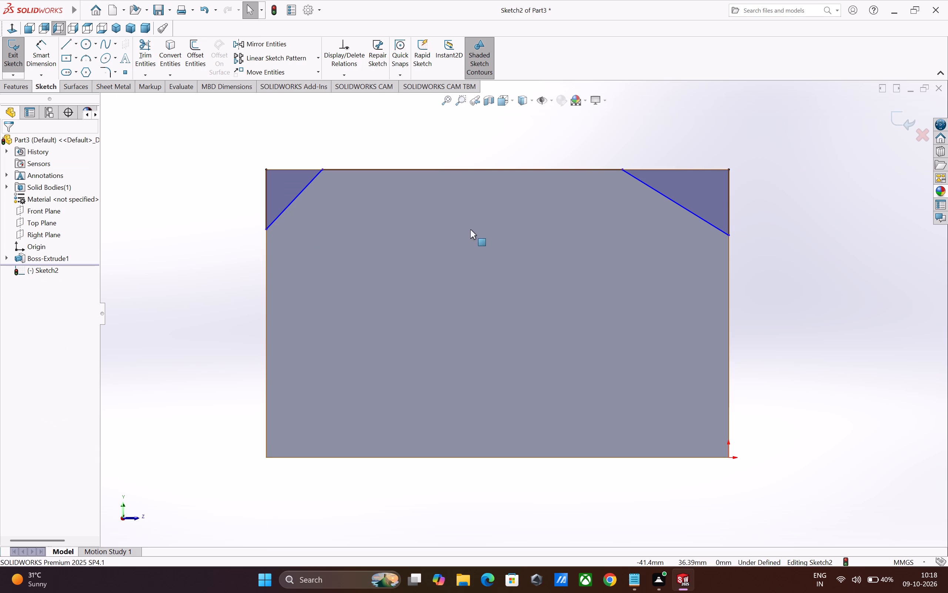
Dimension the top line between the two diagonals to 48 mm.
{"action": "left_click_drag", "start_coordinate": [41, 56], "coordinate": [74, 84]}
{"action": "left_click", "coordinate": [457, 170]}
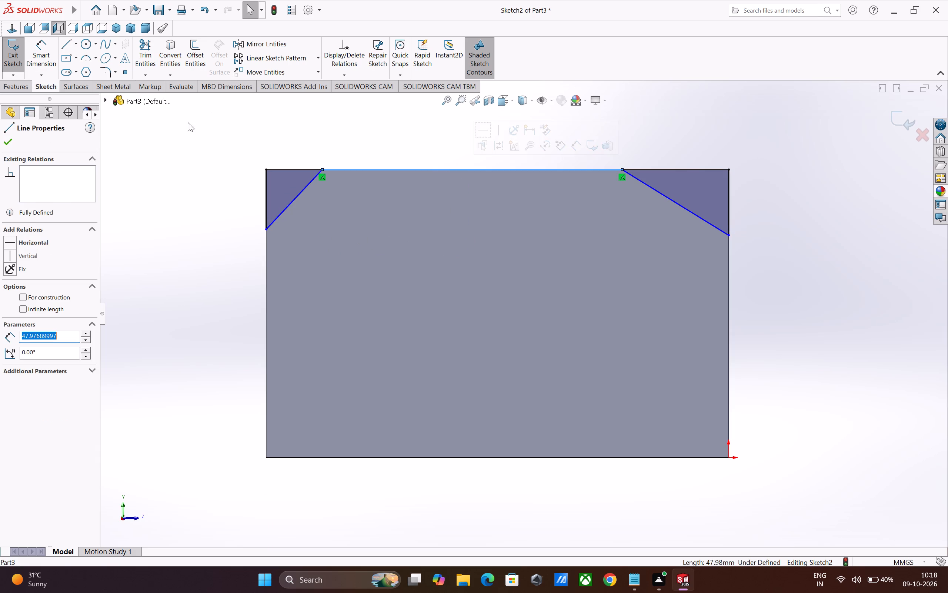
{"action": "left_click", "coordinate": [196, 145]}
{"action": "left_click", "coordinate": [39, 55]}
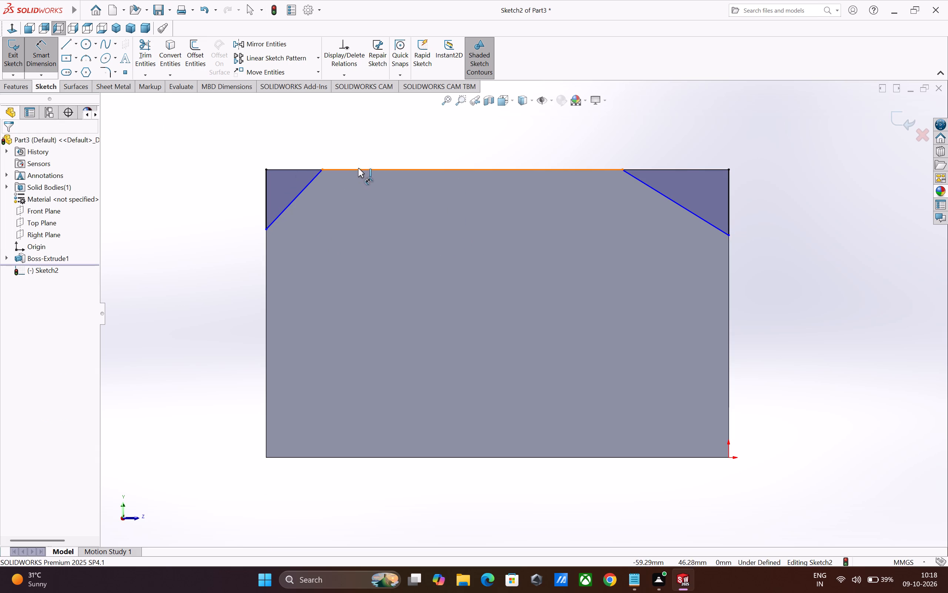
{"action": "left_click", "coordinate": [358, 168]}
{"action": "left_click", "coordinate": [378, 152]}
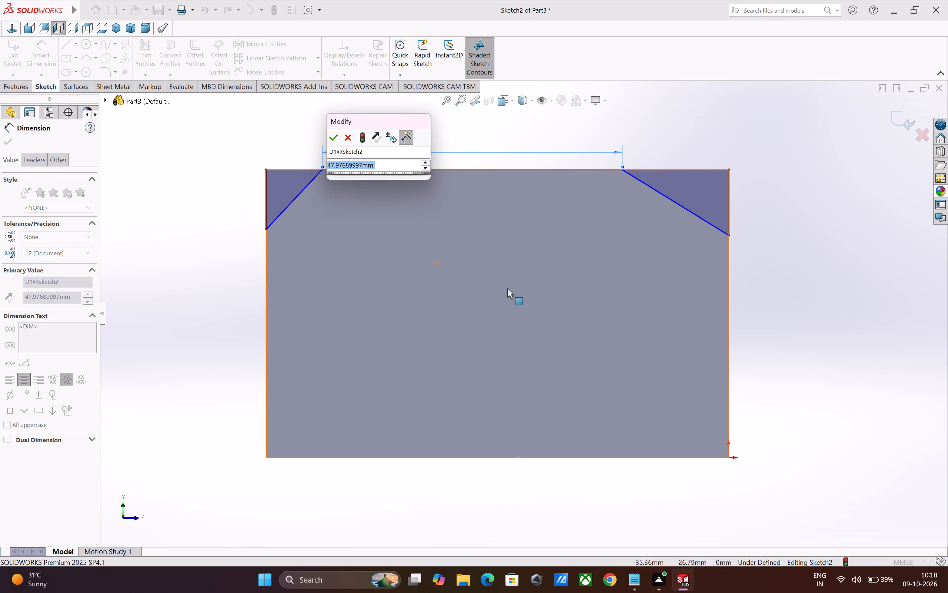
{"action": "key", "text": "4"}
{"action": "key", "text": "8"}
{"action": "key", "text": "Return"}
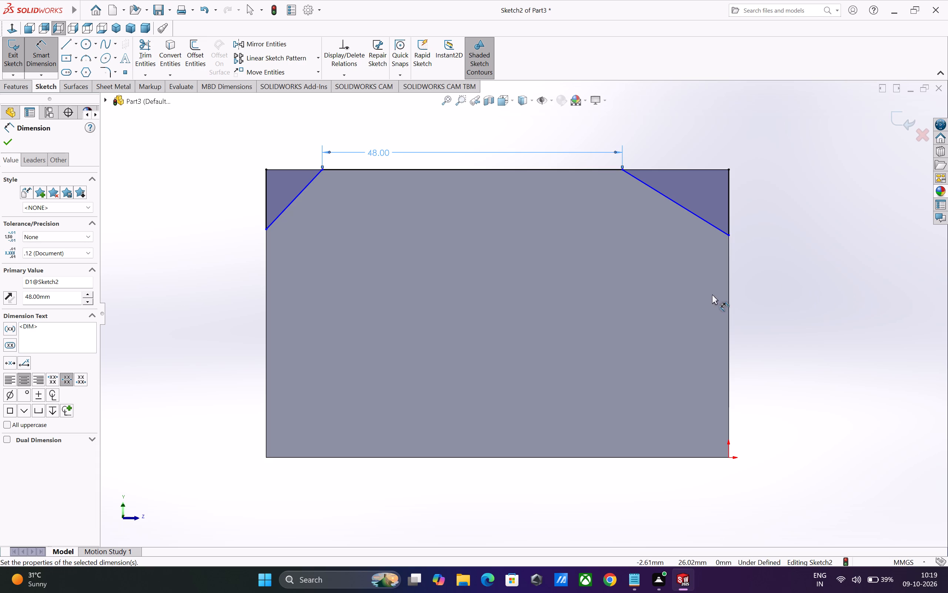
Dimension the horizontal side of the origin-side corner triangle to 13 mm.
{"action": "left_click", "coordinate": [692, 169]}
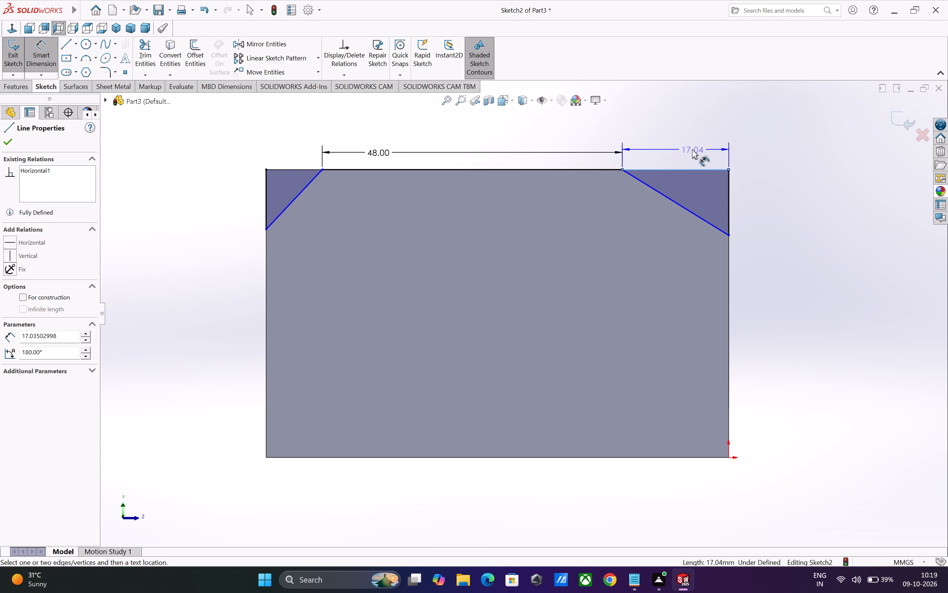
{"action": "left_click", "coordinate": [692, 149]}
{"action": "key", "text": "1"}
{"action": "key", "text": "3"}
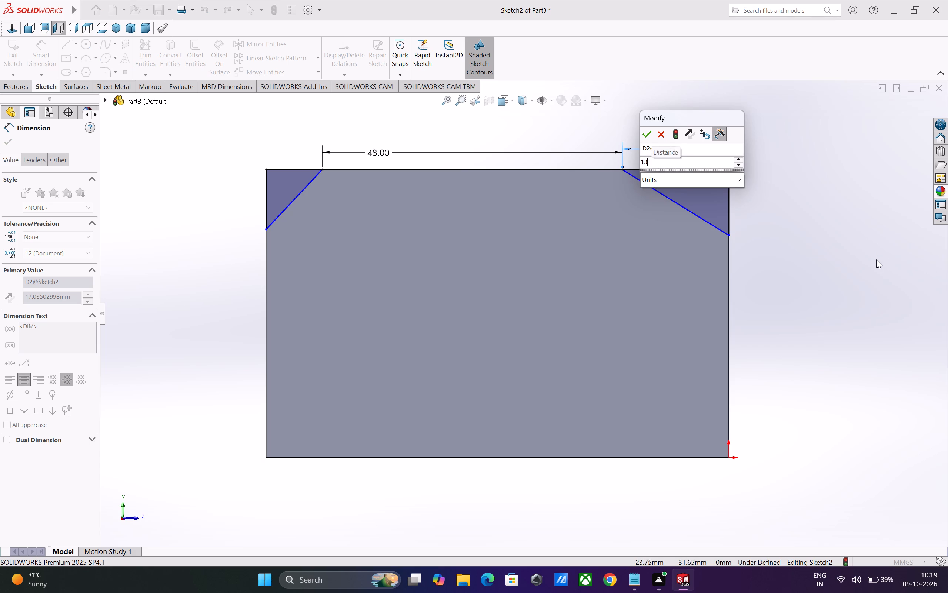
{"action": "key", "text": "Return"}
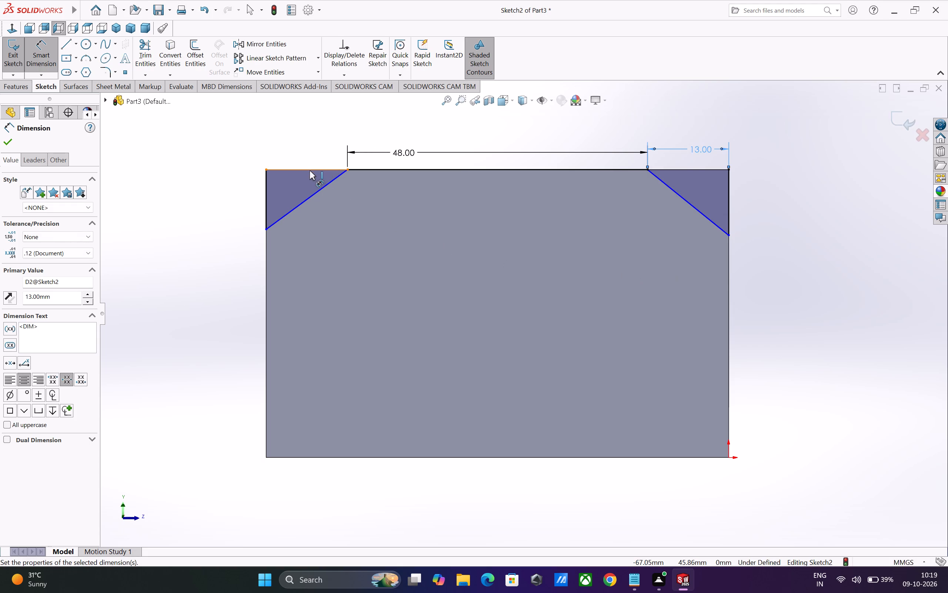
Add a driven dimension to the horizontal side of the corner triangle away from the origin.
{"action": "left_click", "coordinate": [310, 170]}
{"action": "left_click", "coordinate": [310, 157]}
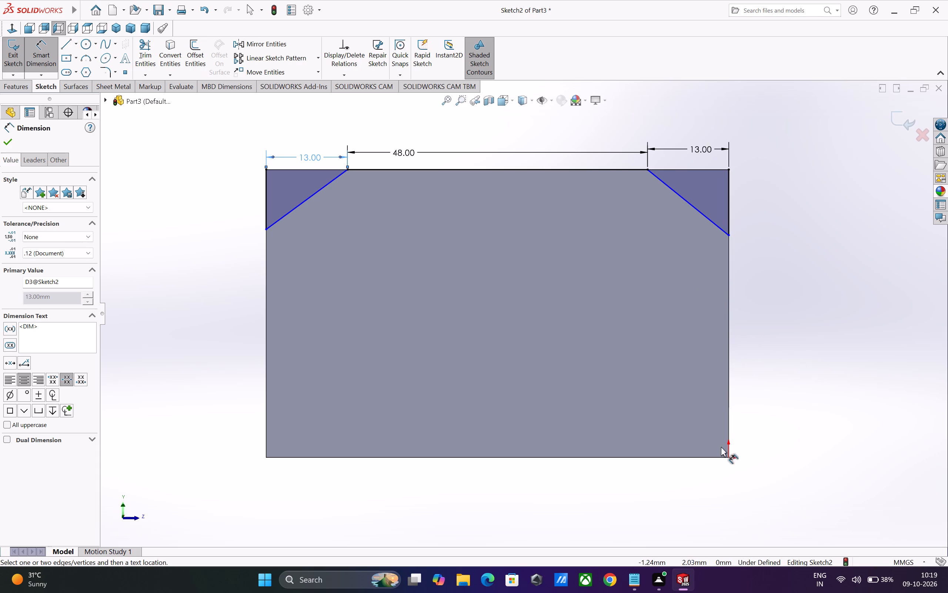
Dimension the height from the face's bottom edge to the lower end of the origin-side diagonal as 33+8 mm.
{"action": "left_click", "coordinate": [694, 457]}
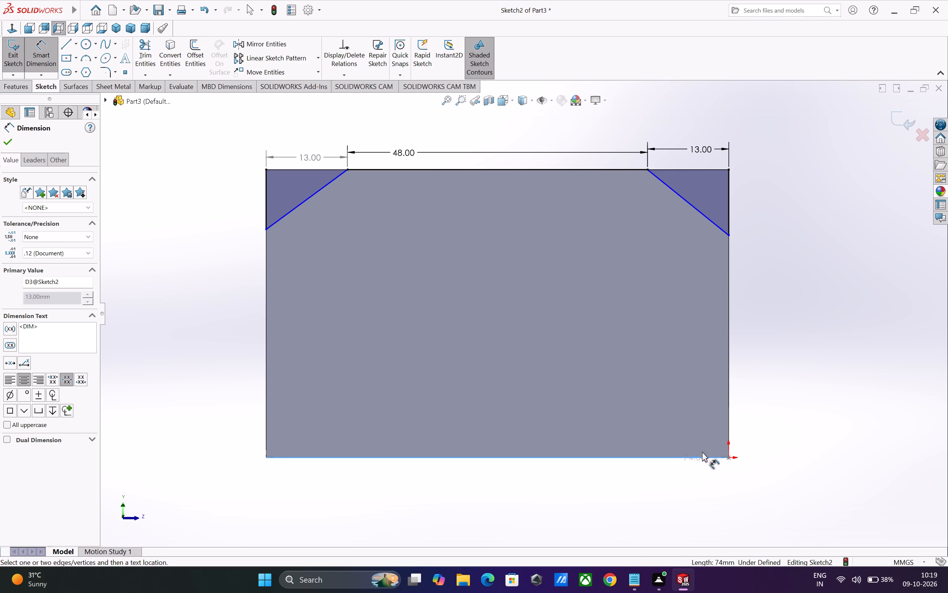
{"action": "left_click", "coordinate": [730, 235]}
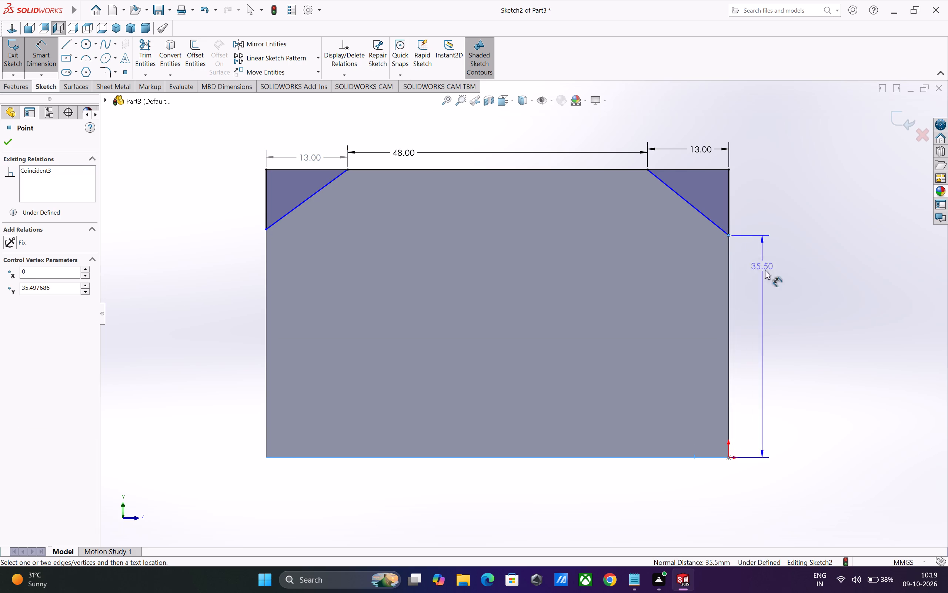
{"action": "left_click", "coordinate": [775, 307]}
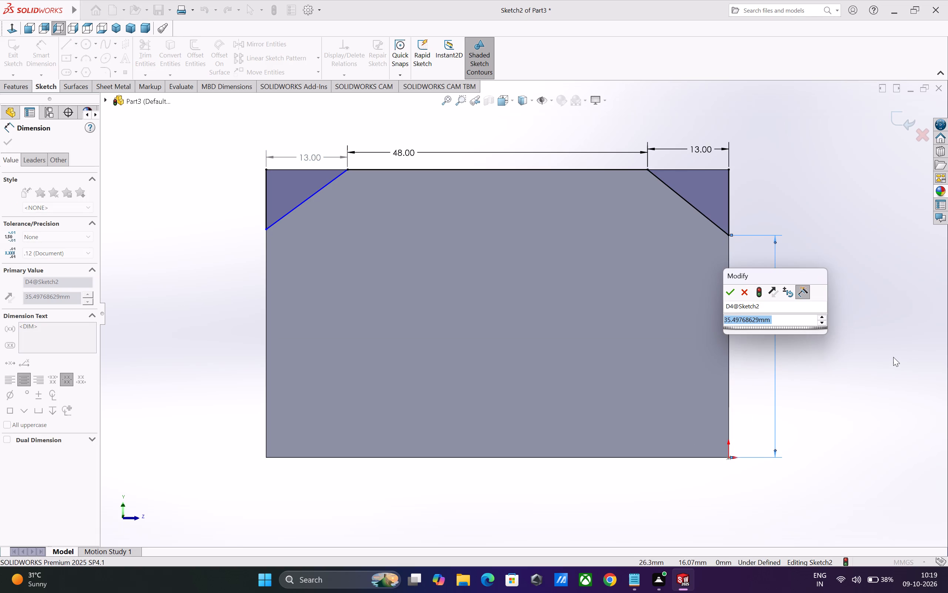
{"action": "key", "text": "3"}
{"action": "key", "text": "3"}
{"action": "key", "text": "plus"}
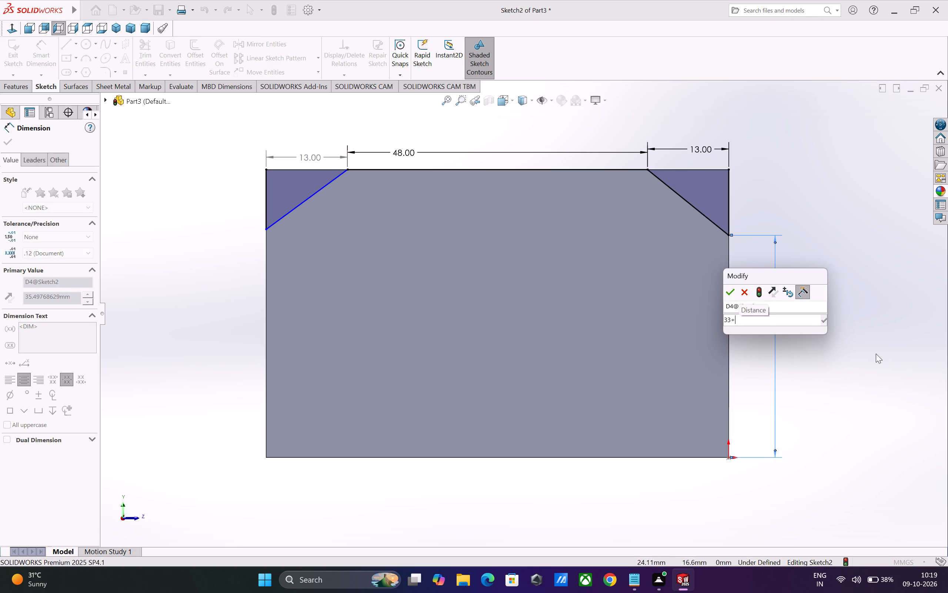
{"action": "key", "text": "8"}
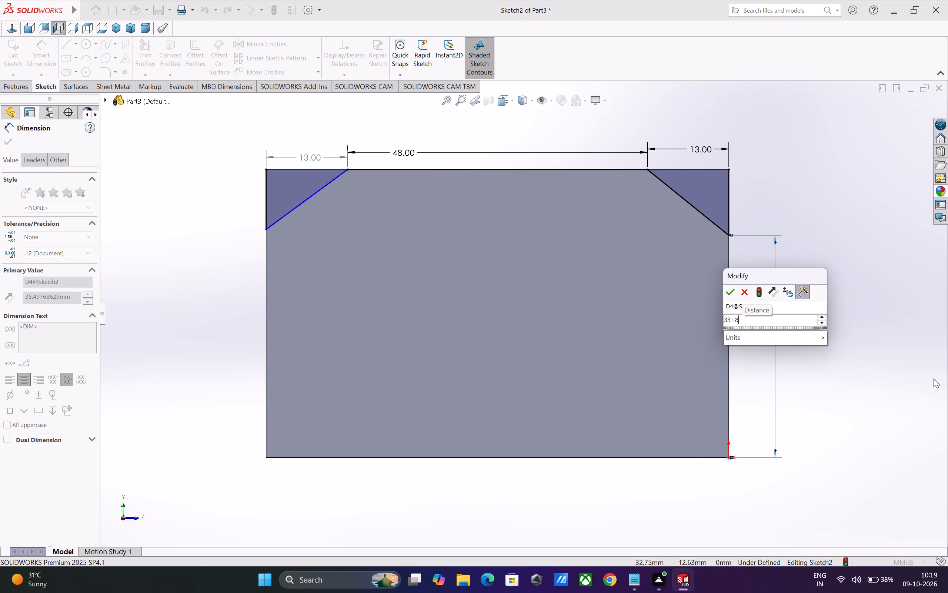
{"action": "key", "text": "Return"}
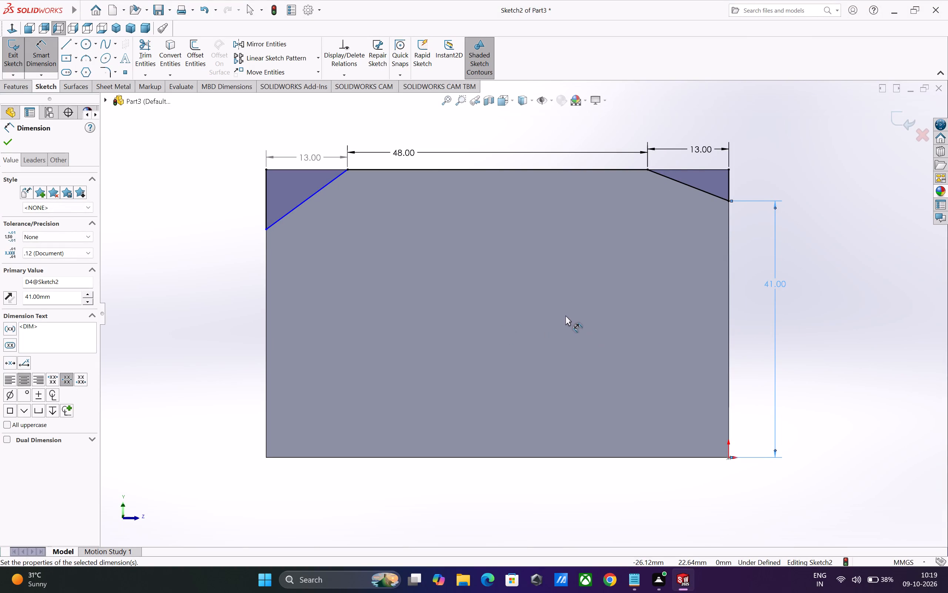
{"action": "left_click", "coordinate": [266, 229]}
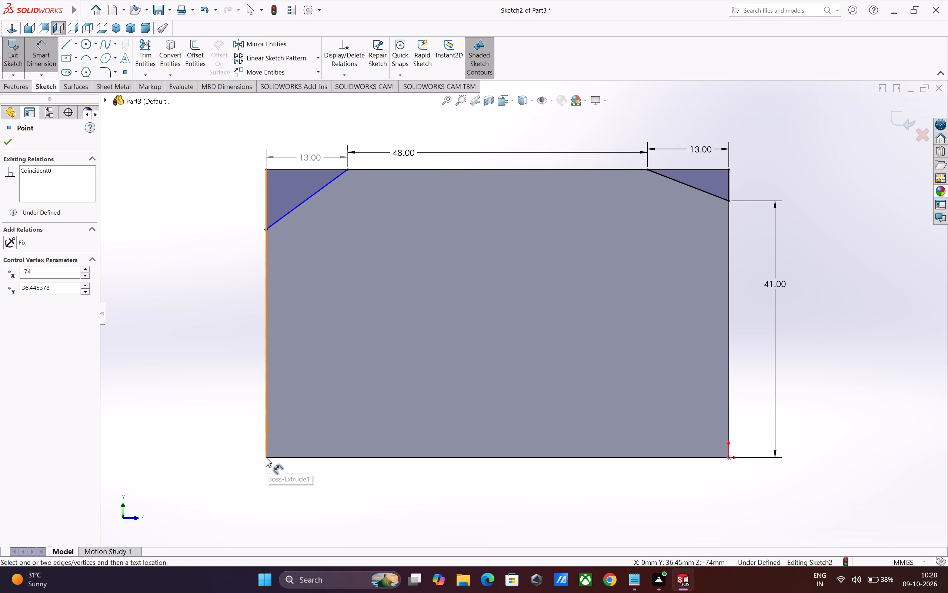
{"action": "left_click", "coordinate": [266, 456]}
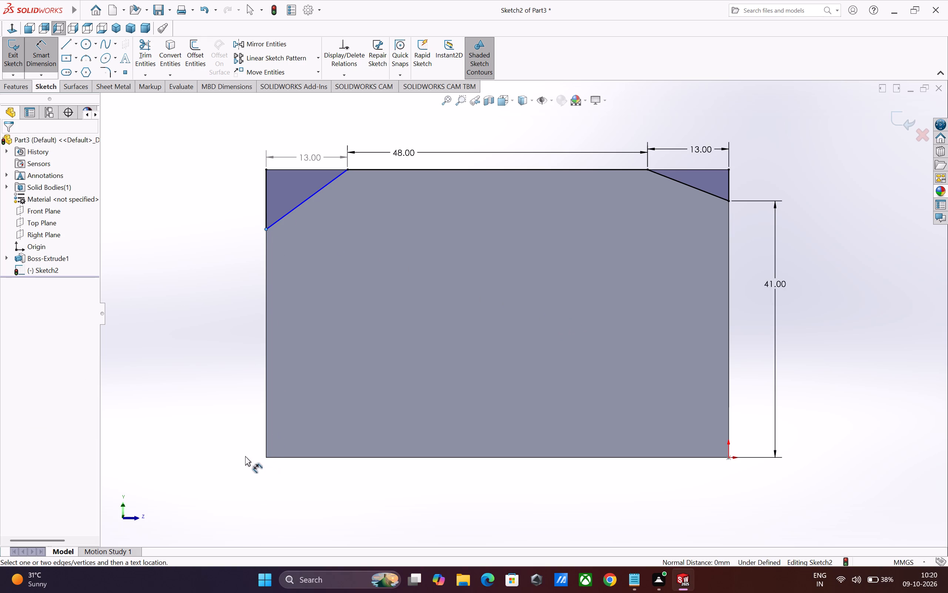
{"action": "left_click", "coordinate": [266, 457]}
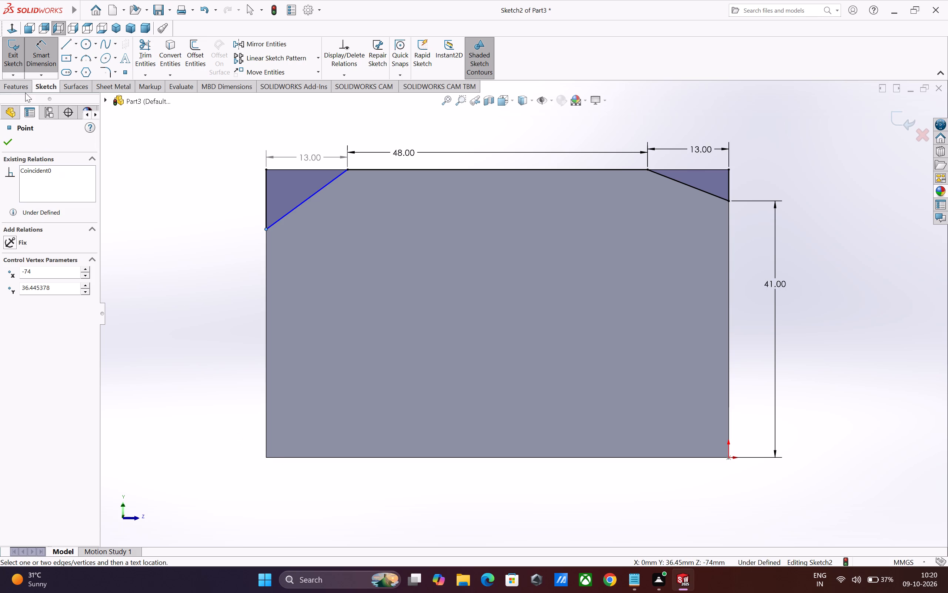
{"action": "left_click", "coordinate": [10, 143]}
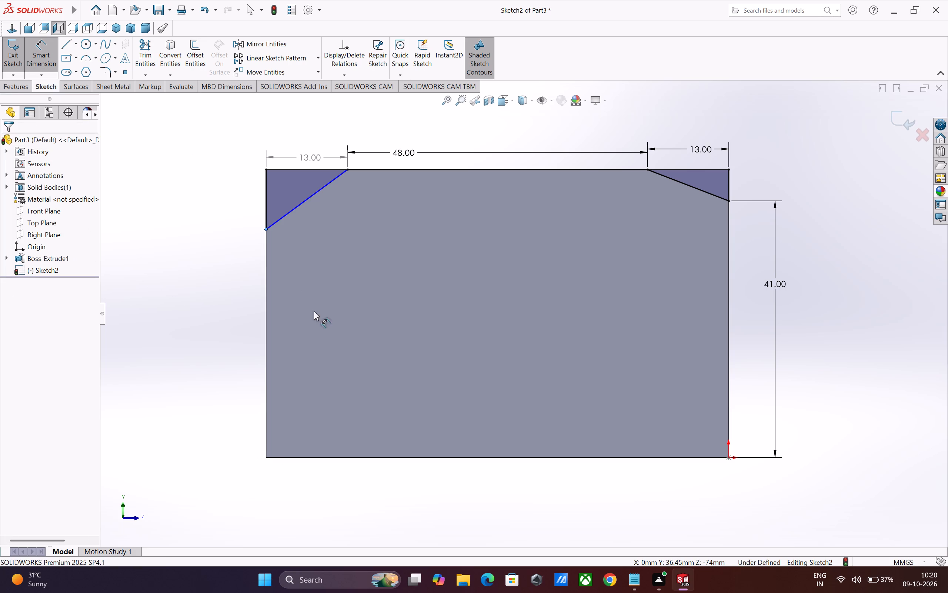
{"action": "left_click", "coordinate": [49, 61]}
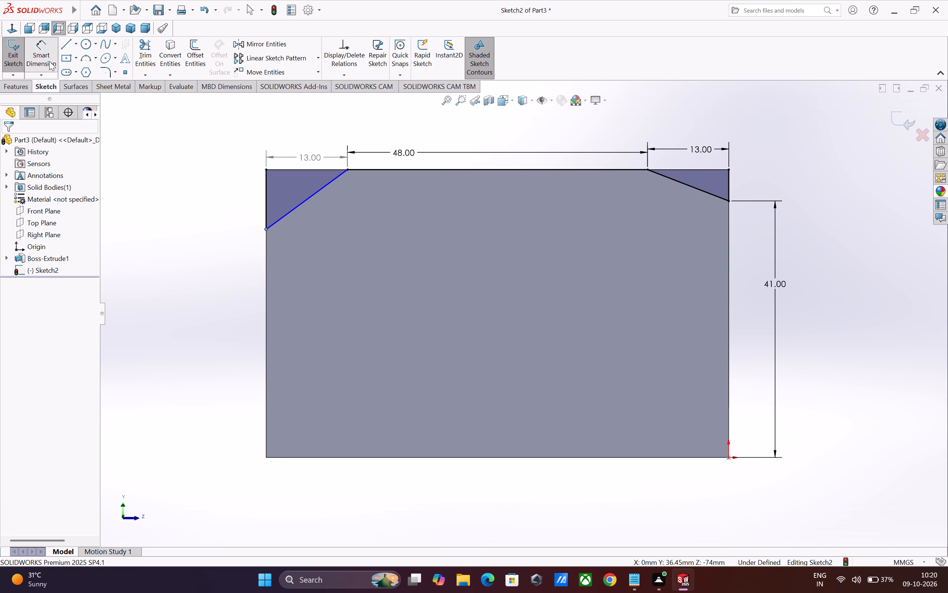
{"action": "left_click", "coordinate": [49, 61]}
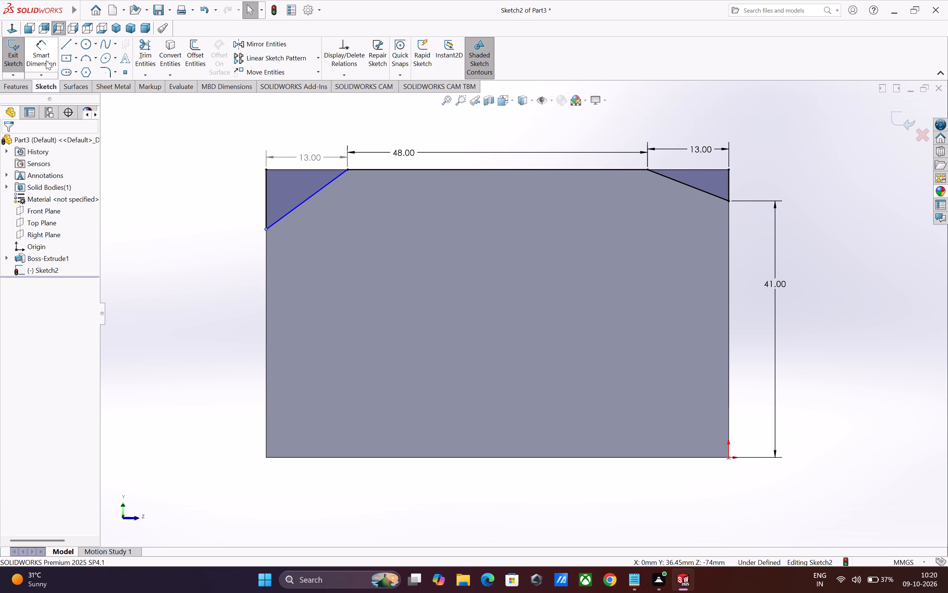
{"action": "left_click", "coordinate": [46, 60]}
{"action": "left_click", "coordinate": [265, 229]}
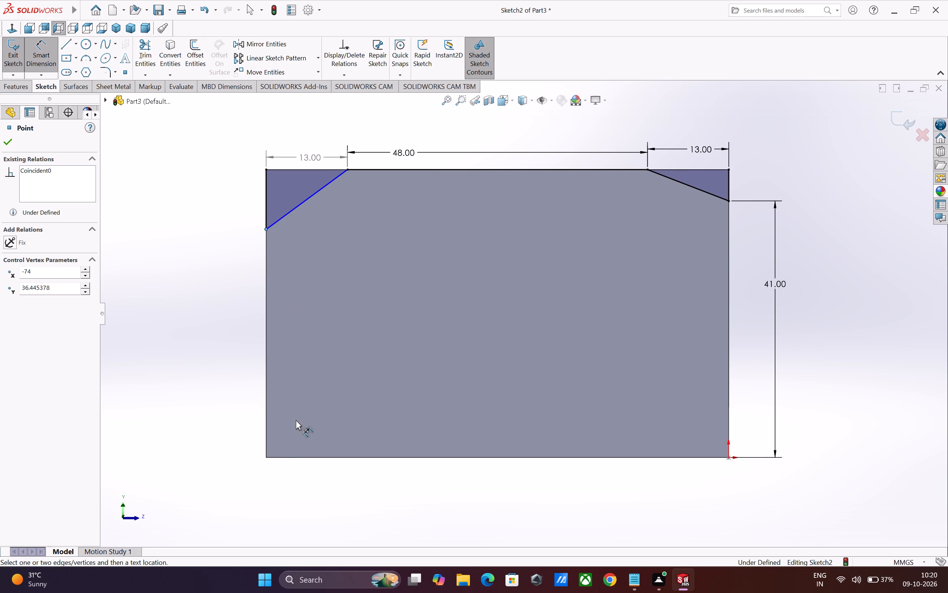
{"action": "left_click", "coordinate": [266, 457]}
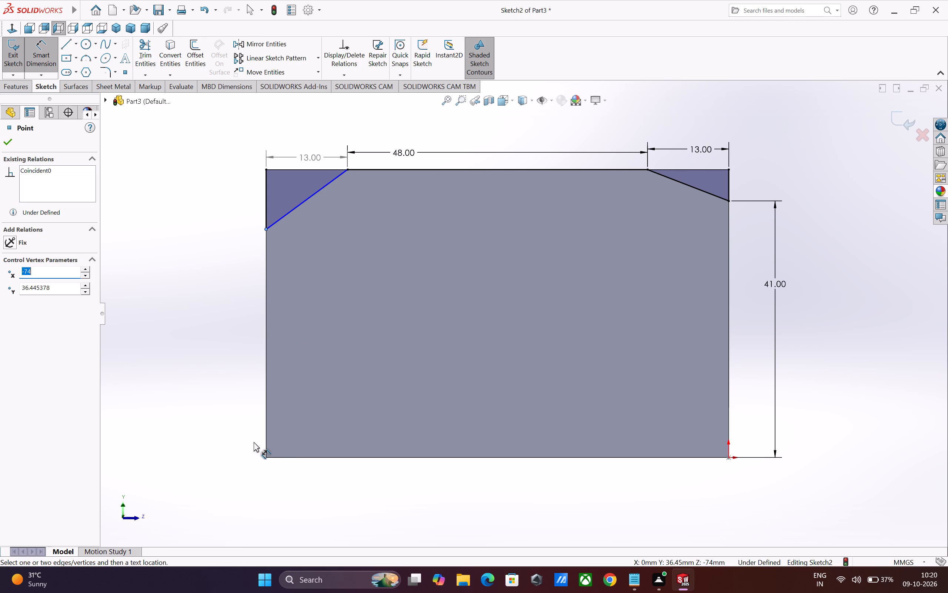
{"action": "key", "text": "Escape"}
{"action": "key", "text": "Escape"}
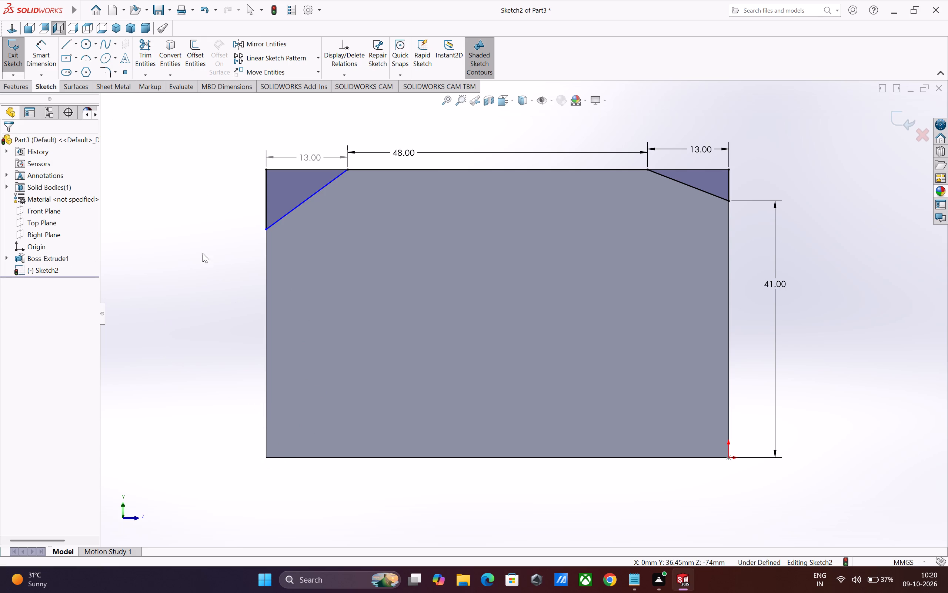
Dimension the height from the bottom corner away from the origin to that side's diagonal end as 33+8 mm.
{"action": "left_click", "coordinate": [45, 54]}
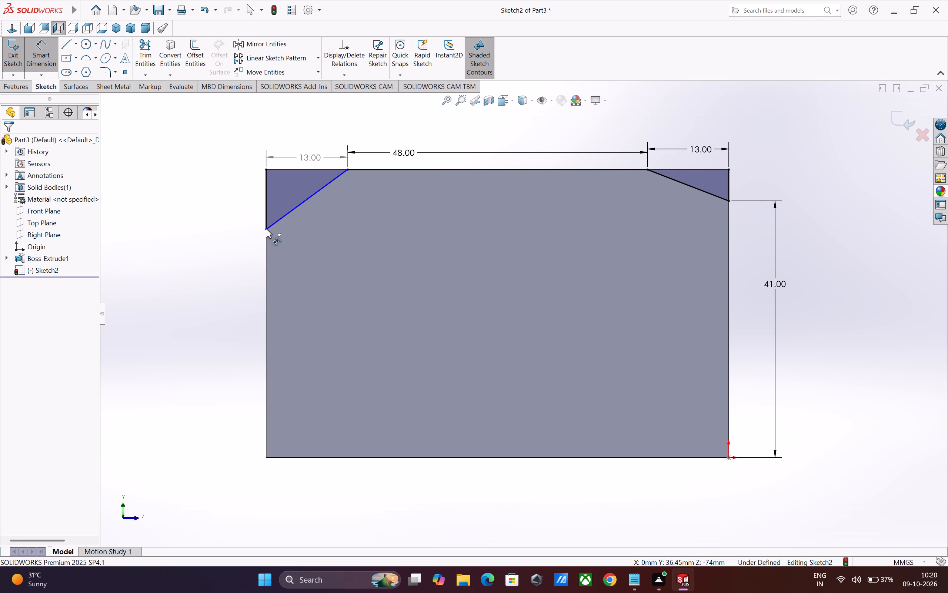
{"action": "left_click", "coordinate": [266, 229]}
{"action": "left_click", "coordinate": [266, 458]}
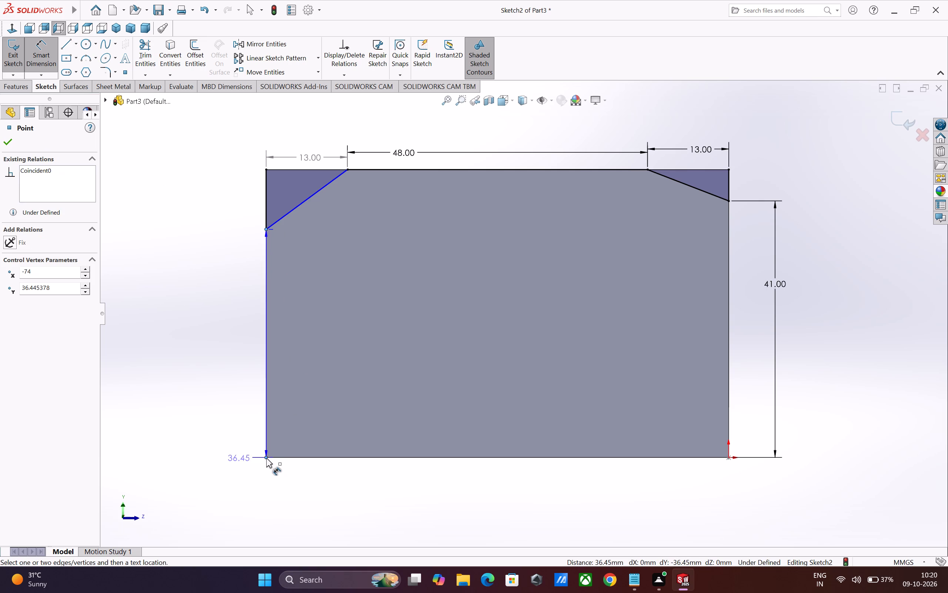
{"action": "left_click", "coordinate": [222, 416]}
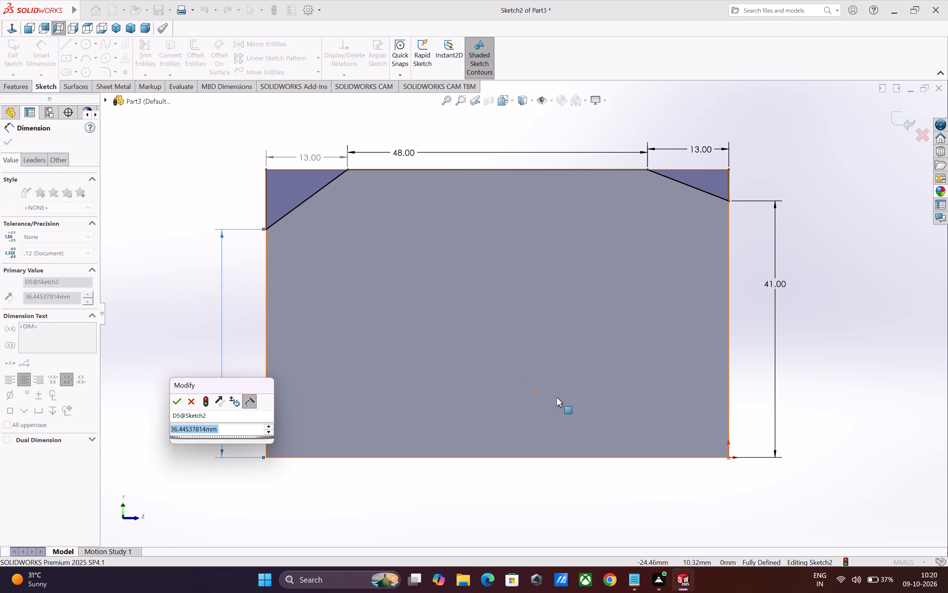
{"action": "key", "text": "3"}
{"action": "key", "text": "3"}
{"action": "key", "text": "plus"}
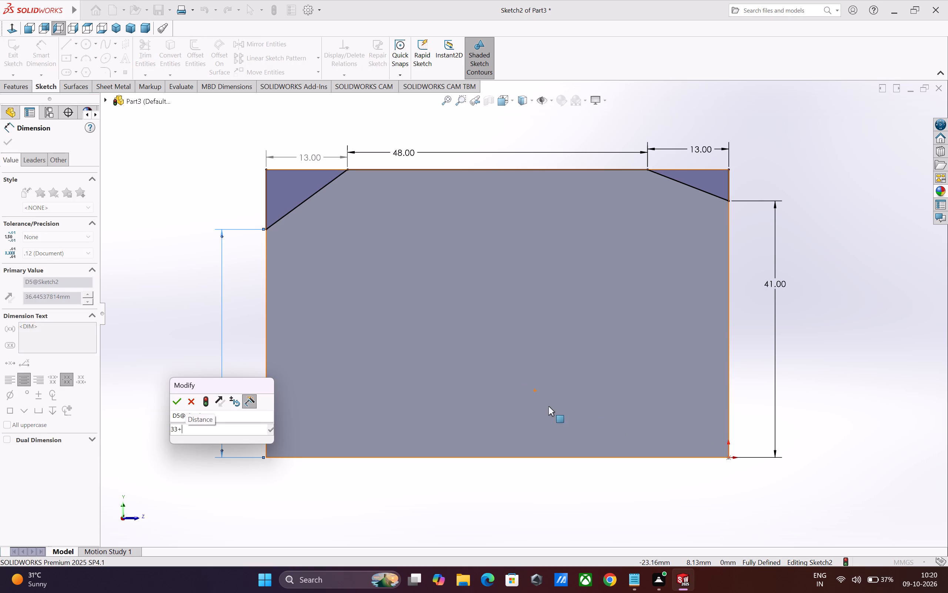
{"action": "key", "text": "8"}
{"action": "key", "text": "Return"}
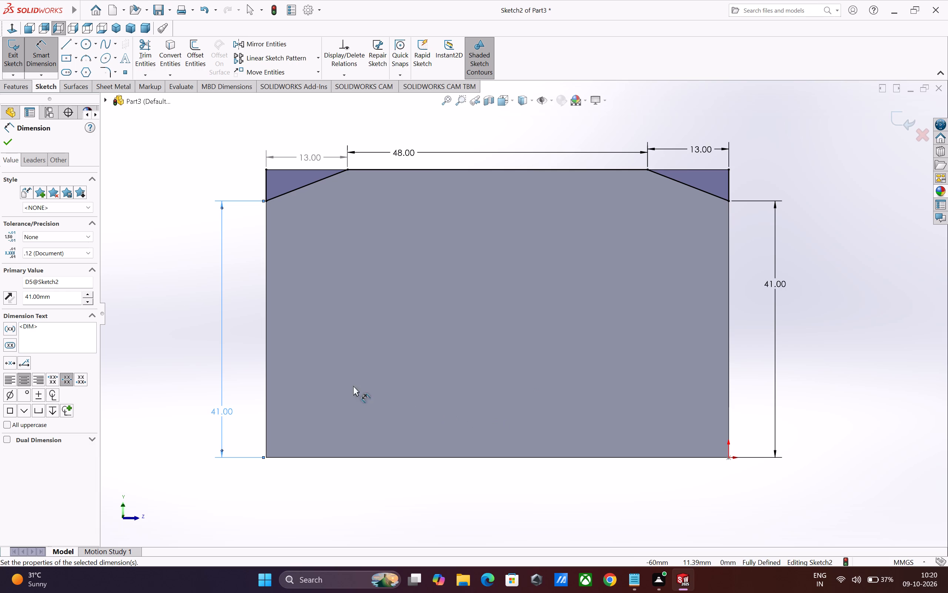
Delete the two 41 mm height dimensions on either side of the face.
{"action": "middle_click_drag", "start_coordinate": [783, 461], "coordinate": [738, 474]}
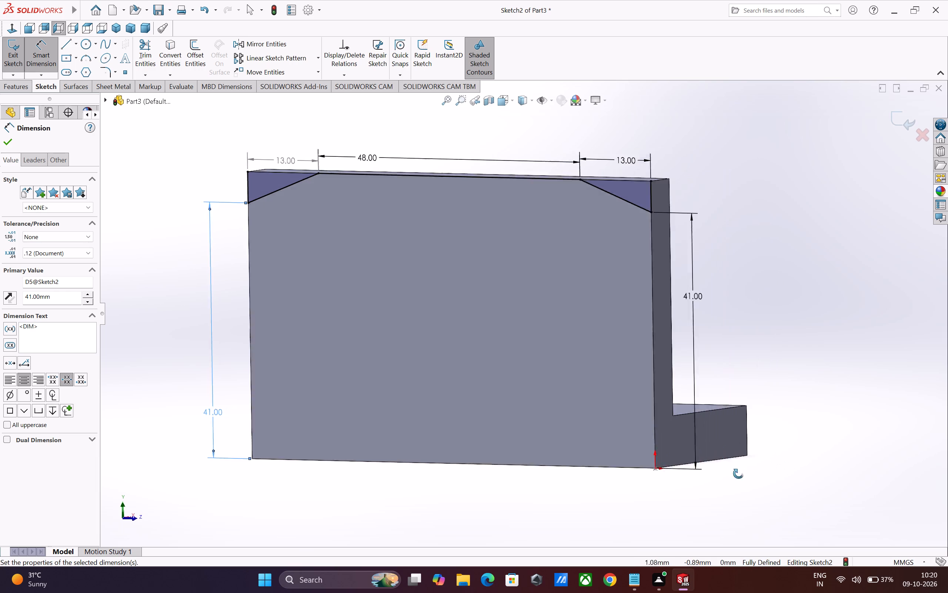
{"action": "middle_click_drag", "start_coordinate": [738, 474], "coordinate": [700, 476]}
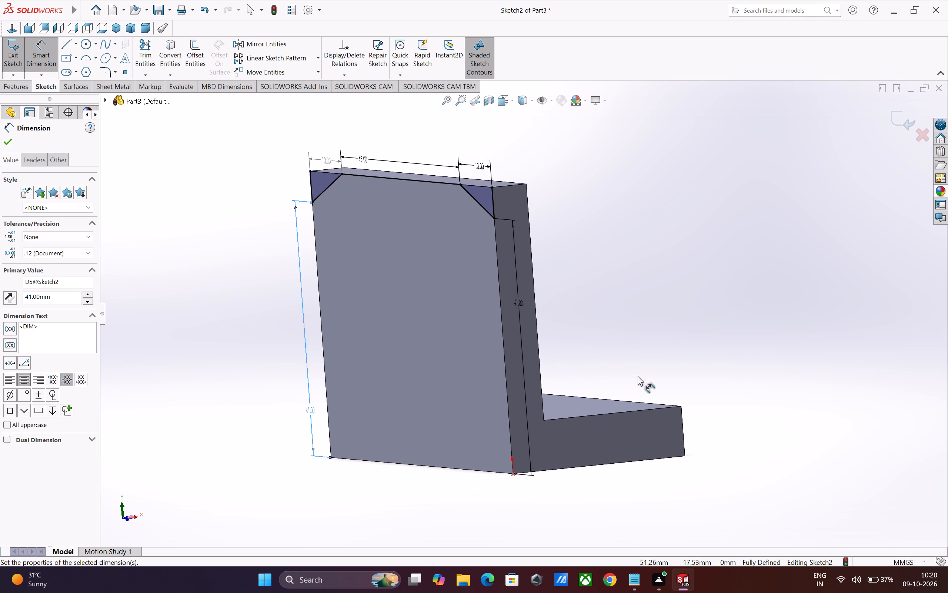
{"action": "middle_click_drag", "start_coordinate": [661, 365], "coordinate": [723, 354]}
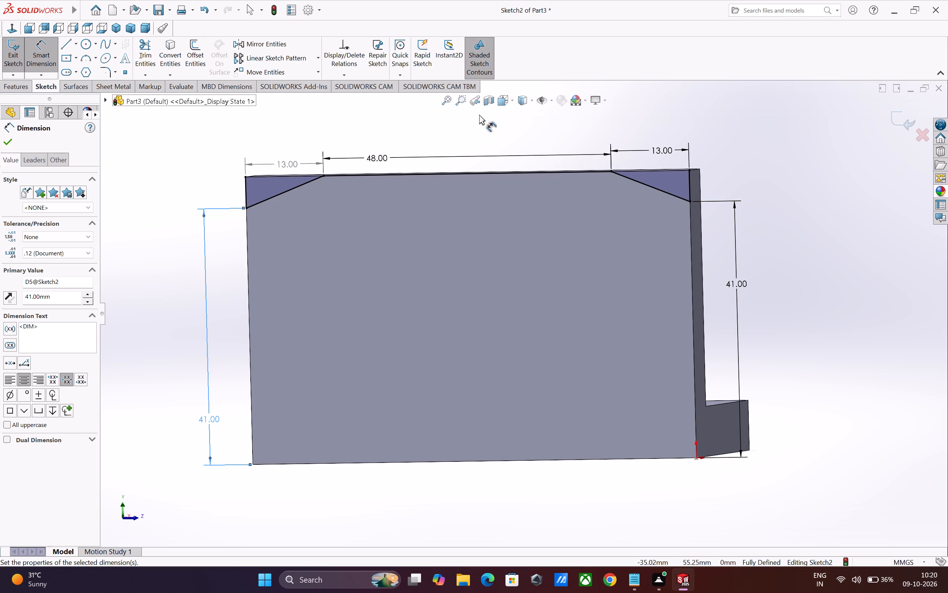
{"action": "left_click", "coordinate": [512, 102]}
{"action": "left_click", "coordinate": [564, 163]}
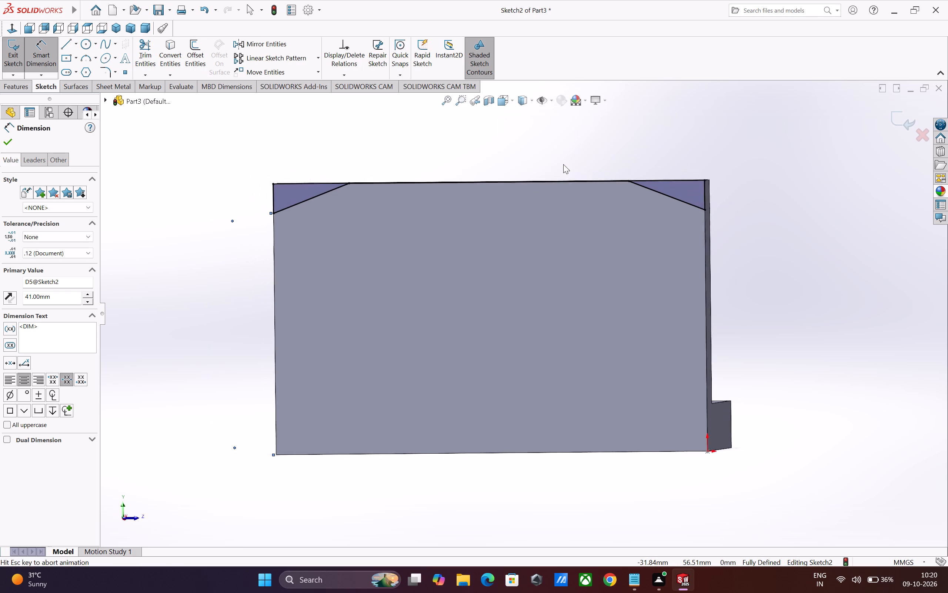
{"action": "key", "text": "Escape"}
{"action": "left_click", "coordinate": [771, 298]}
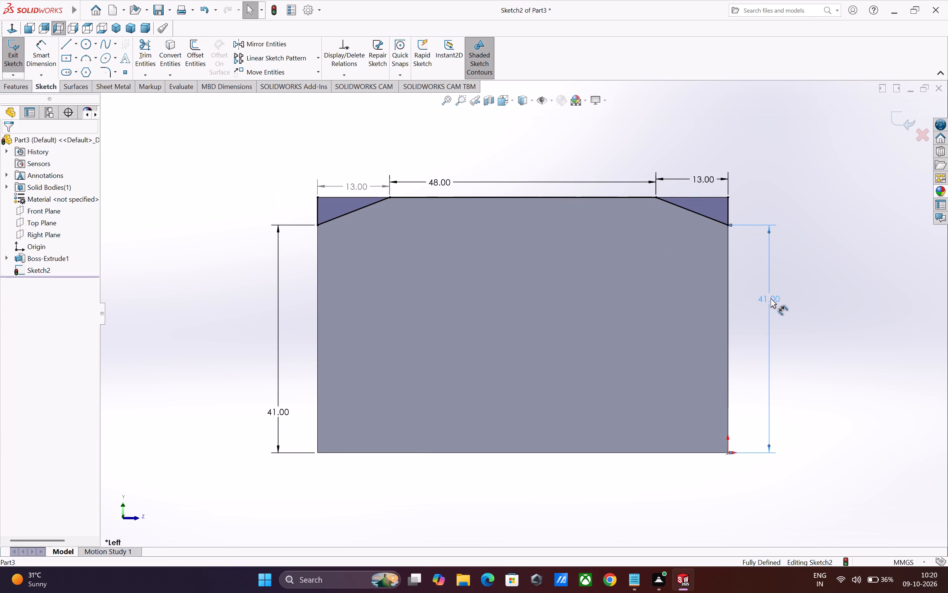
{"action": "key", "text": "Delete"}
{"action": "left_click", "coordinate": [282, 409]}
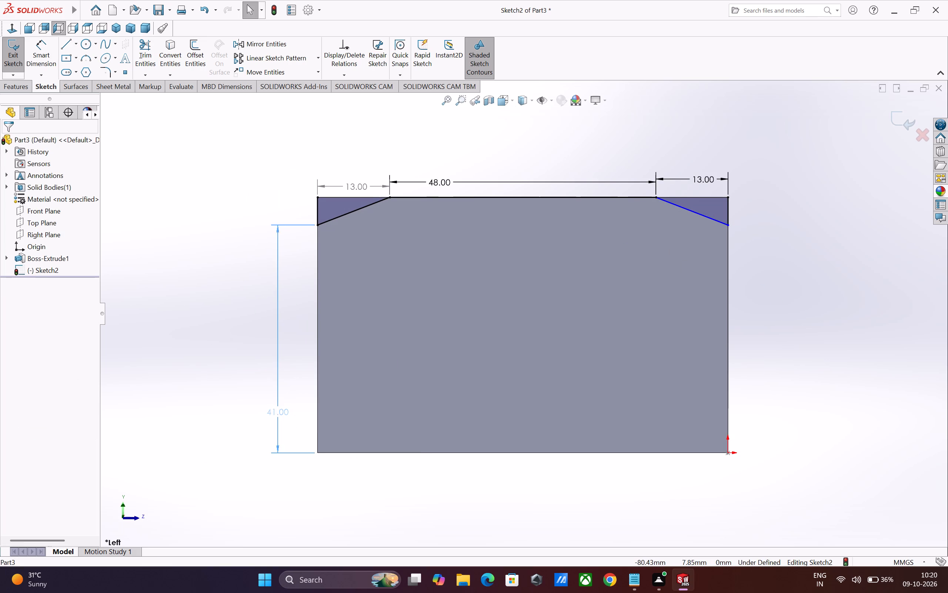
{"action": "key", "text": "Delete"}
Dimension the vertical side of the origin-side corner triangle to 13 mm.
{"action": "left_click", "coordinate": [41, 50]}
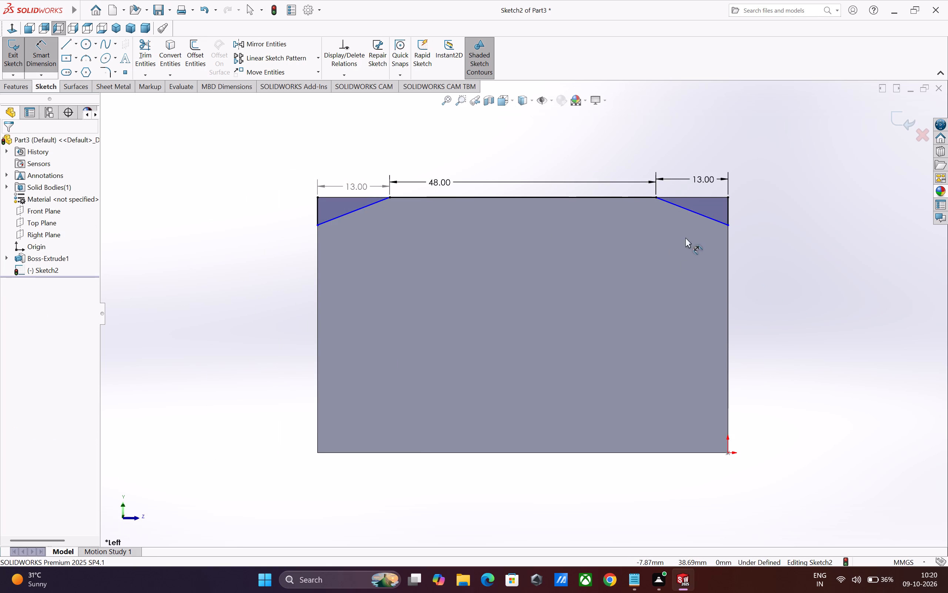
{"action": "left_click", "coordinate": [728, 214]}
{"action": "left_click", "coordinate": [750, 213]}
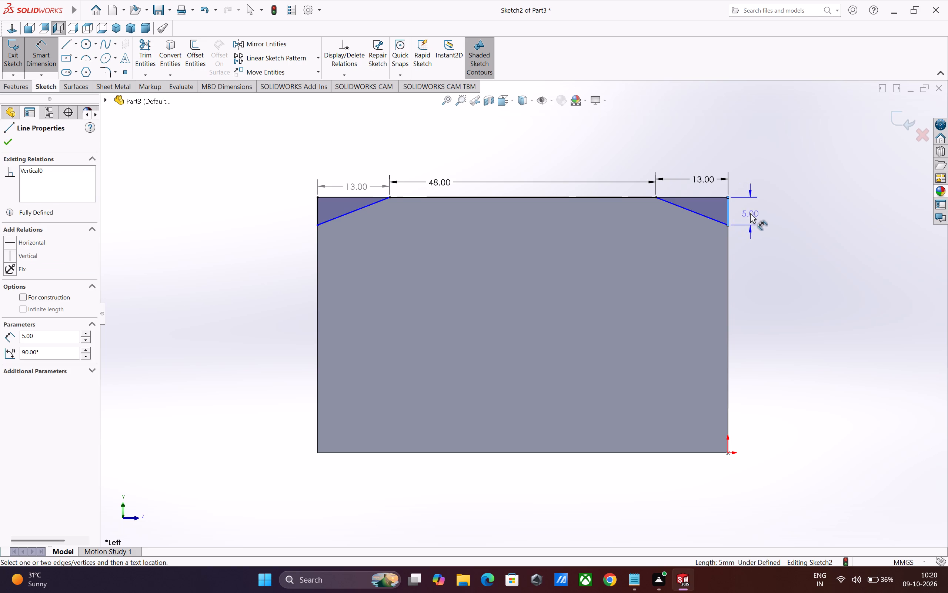
{"action": "key", "text": "1"}
{"action": "key", "text": "3"}
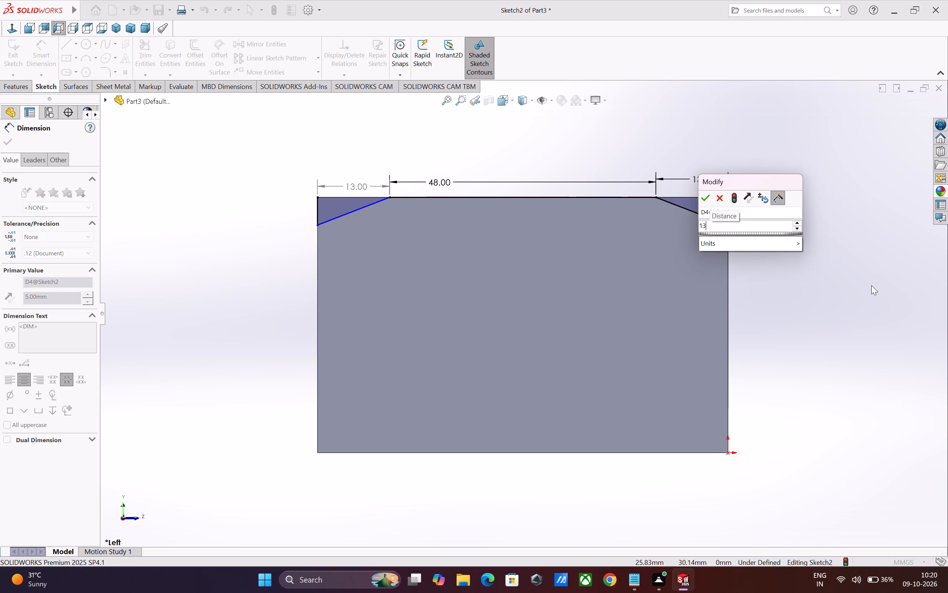
{"action": "key", "text": "Return"}
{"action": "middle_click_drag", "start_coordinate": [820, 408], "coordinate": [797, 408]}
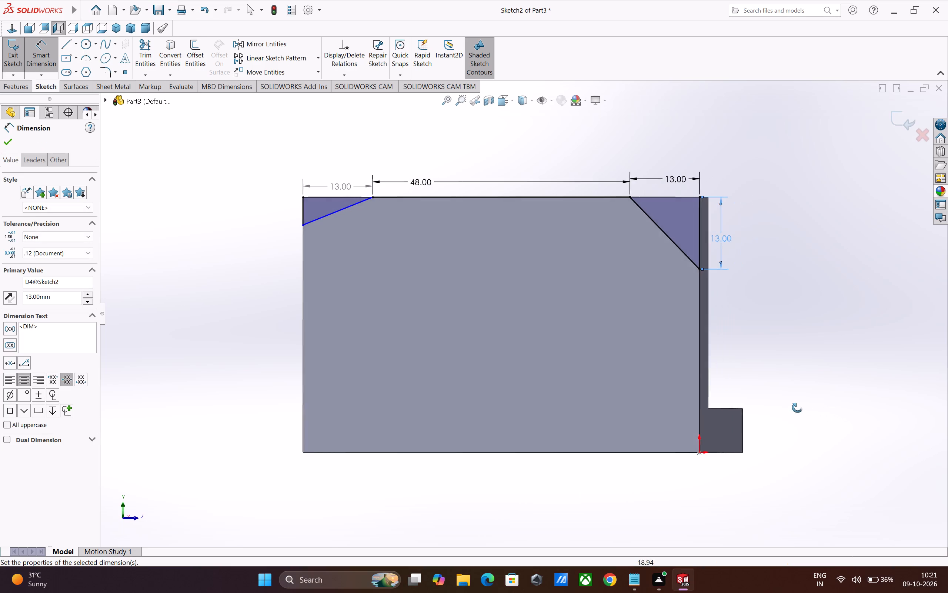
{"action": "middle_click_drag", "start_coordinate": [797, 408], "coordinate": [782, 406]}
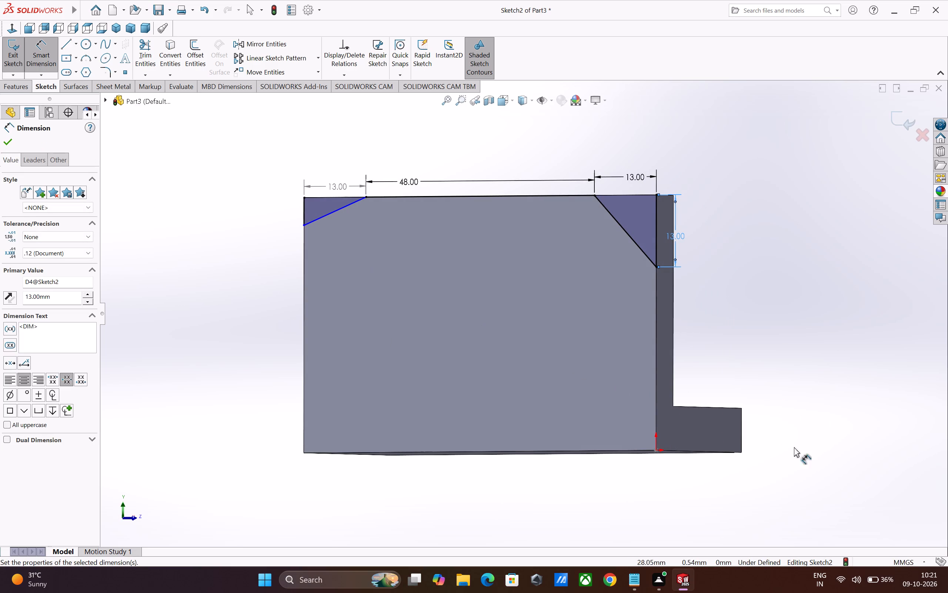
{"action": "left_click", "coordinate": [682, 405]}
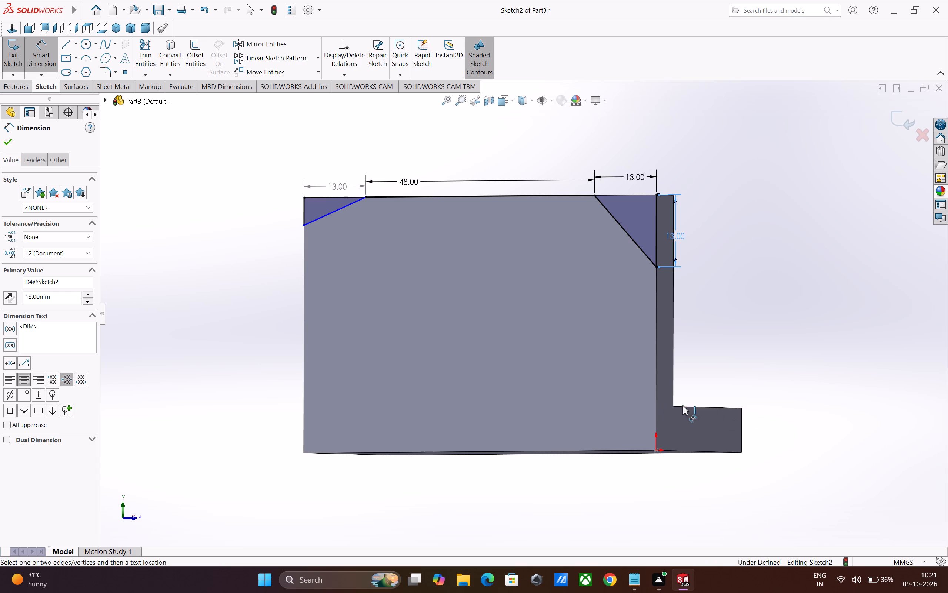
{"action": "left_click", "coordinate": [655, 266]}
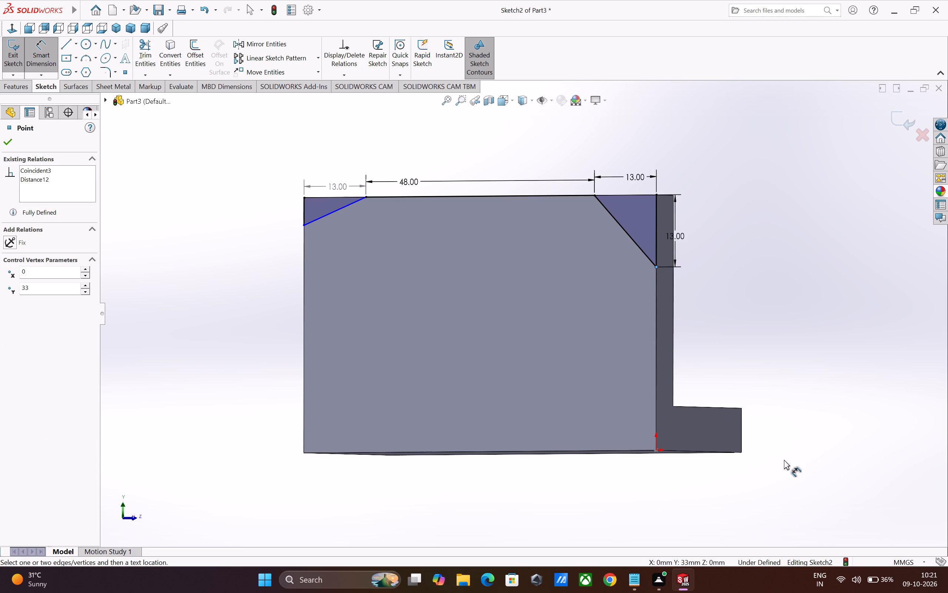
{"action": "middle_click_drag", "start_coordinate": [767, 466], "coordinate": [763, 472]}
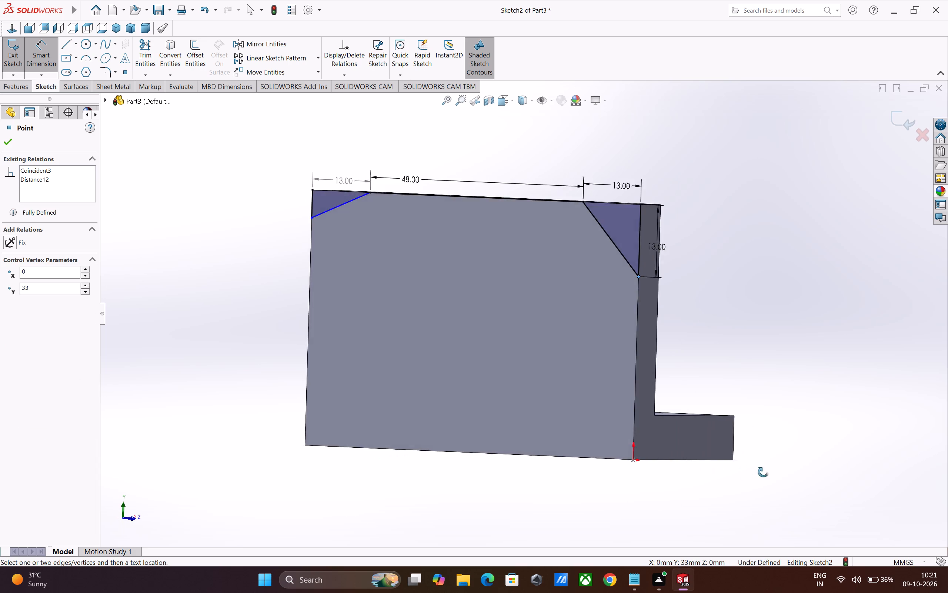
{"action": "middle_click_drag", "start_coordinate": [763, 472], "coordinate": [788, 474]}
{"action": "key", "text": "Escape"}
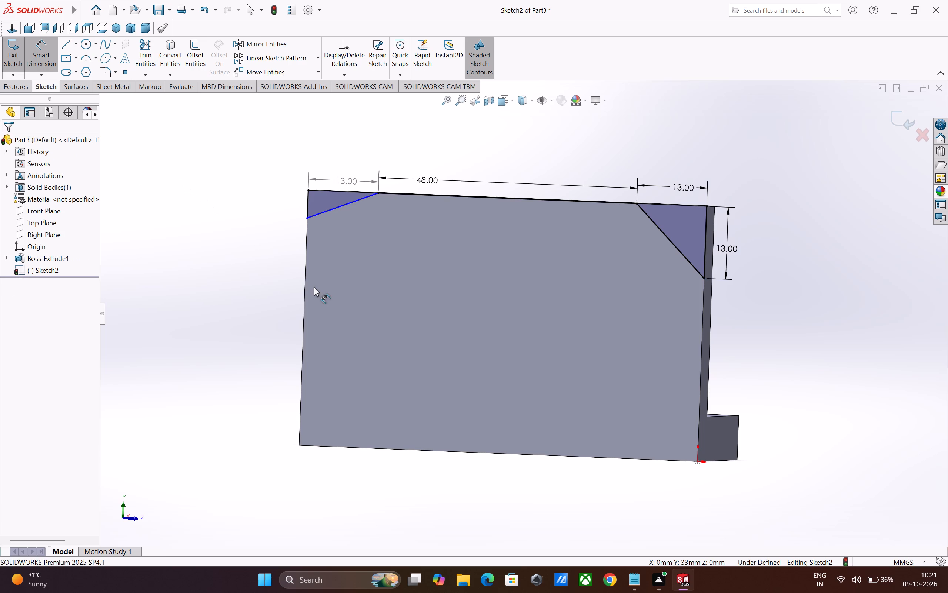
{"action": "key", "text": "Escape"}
Dimension the vertical side of the corner triangle farther from the origin to 13 mm.
{"action": "left_click_drag", "start_coordinate": [40, 48], "coordinate": [49, 60]}
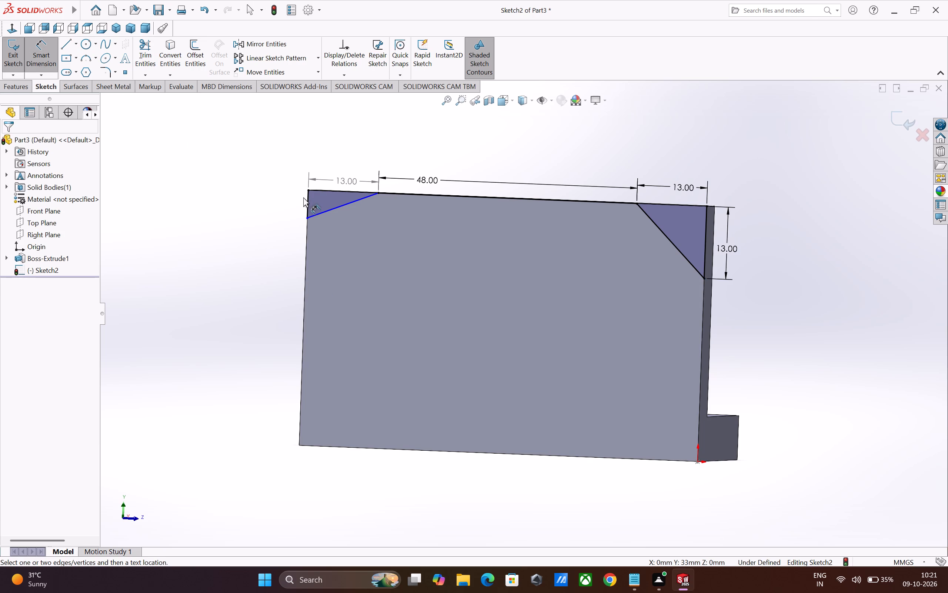
{"action": "left_click", "coordinate": [307, 203]}
{"action": "left_click", "coordinate": [283, 203]}
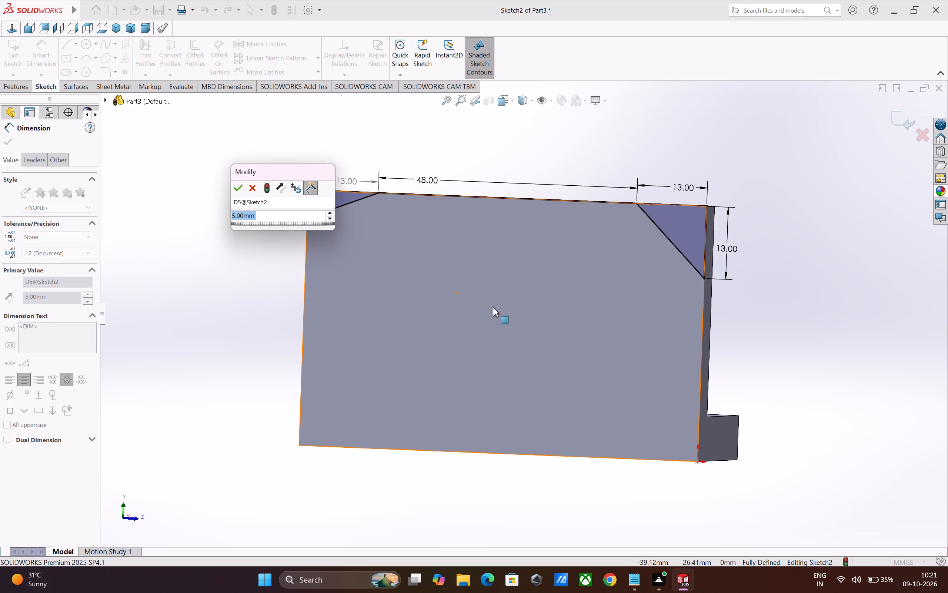
{"action": "type", "text": "13"}
{"action": "key", "text": "Return"}
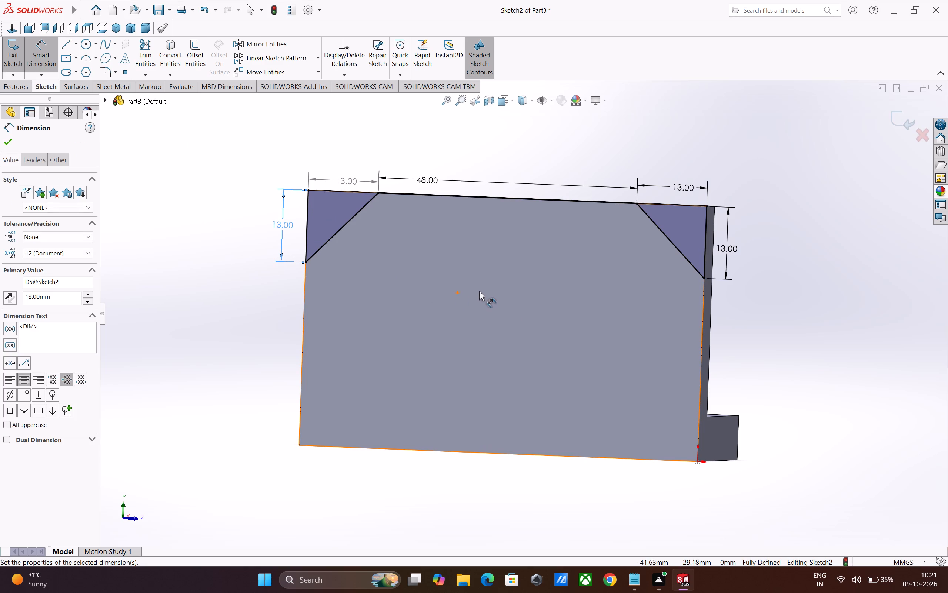
{"action": "left_click", "coordinate": [6, 143]}
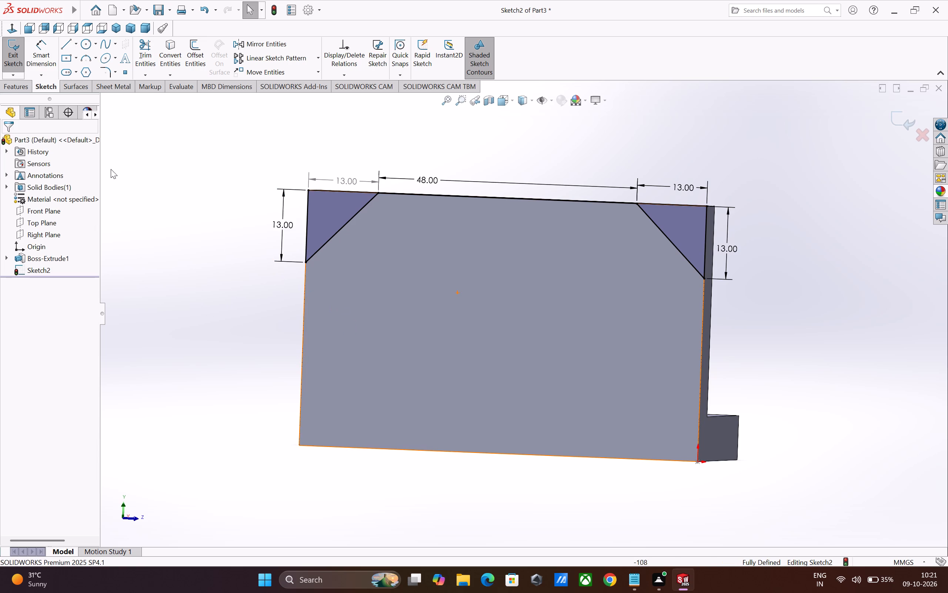
Trim away the sketch line along the face's top edge between the two corner triangles.
{"action": "left_click", "coordinate": [511, 102]}
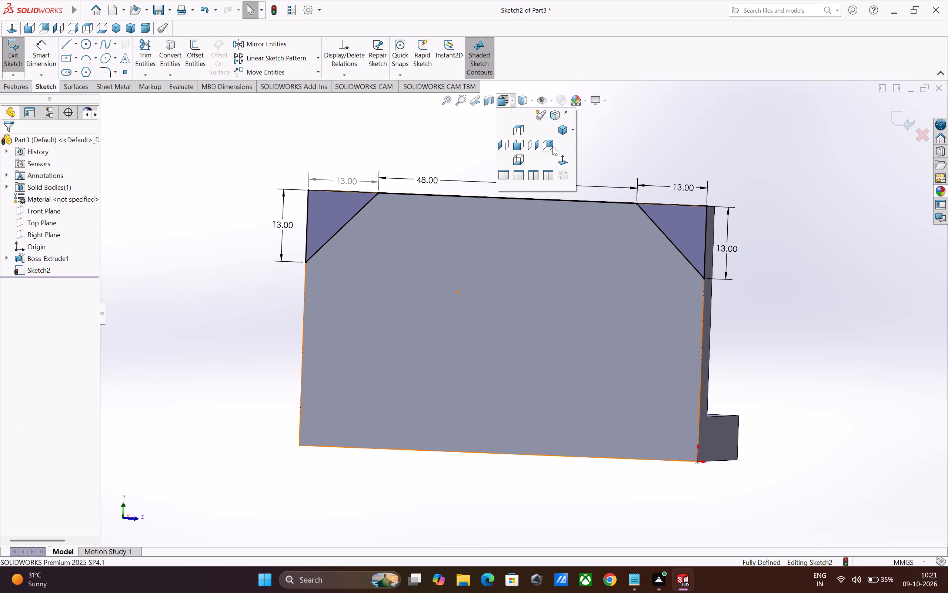
{"action": "left_click", "coordinate": [560, 158]}
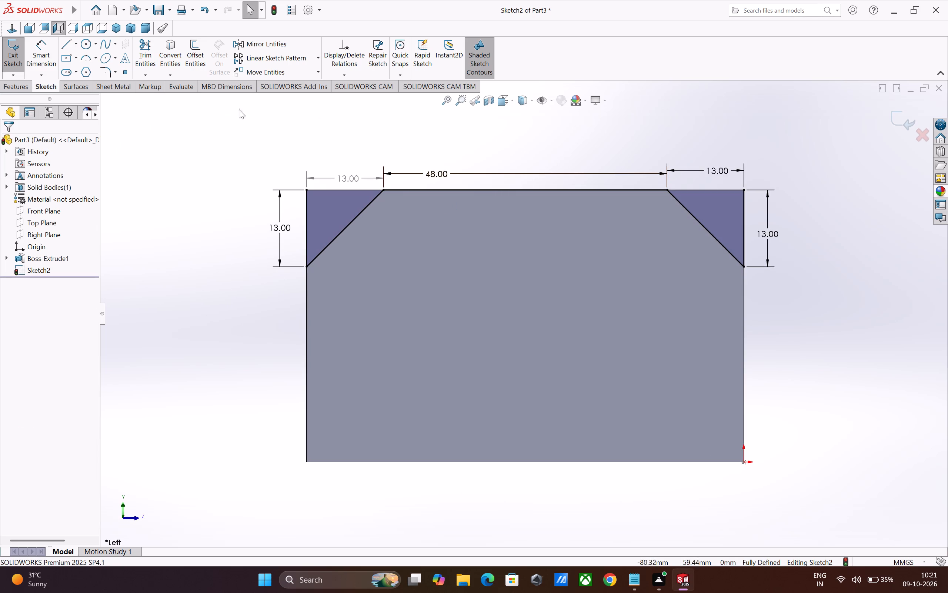
{"action": "left_click", "coordinate": [148, 53]}
{"action": "left_click_drag", "start_coordinate": [448, 227], "coordinate": [456, 162]}
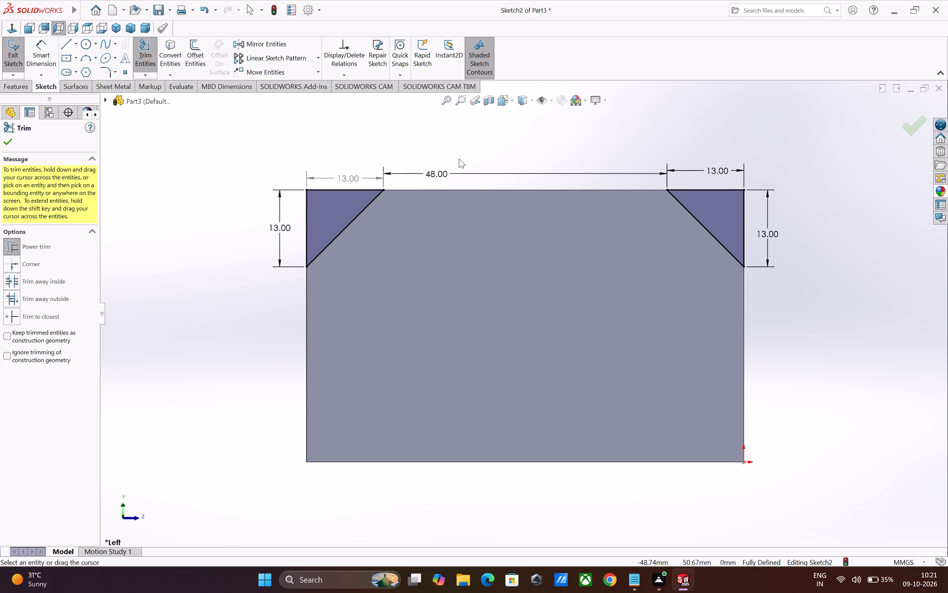
{"action": "left_click", "coordinate": [463, 148]}
Cut-extrude both corner triangles Through All to remove the vertical leg's upper corners.
{"action": "left_click", "coordinate": [9, 87]}
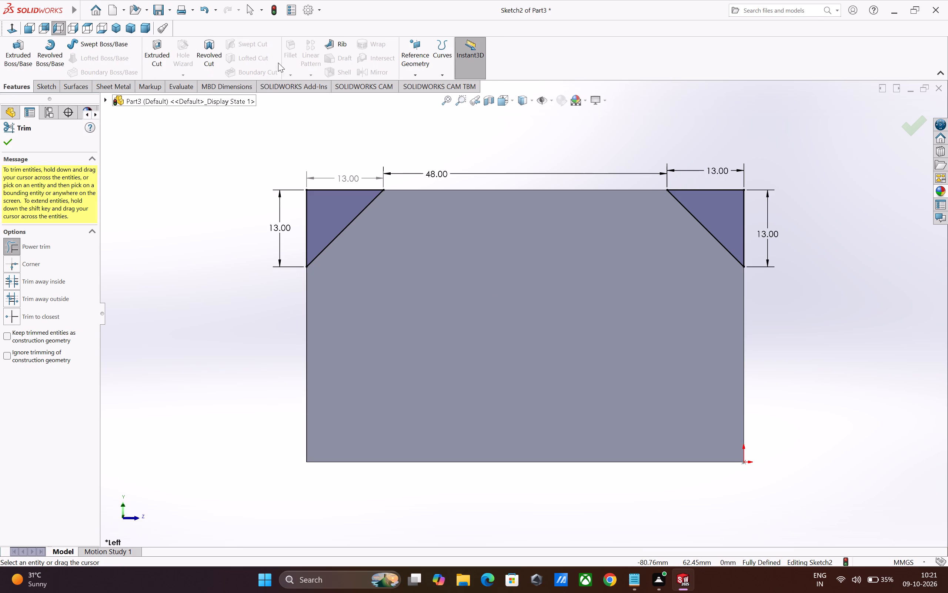
{"action": "left_click", "coordinate": [161, 63]}
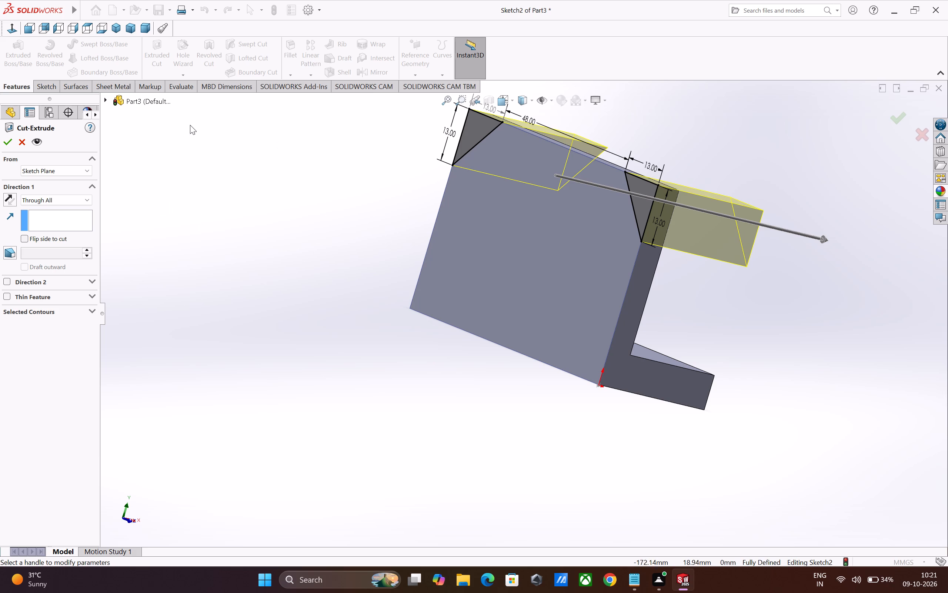
{"action": "left_click", "coordinate": [9, 144]}
{"action": "left_click", "coordinate": [220, 241]}
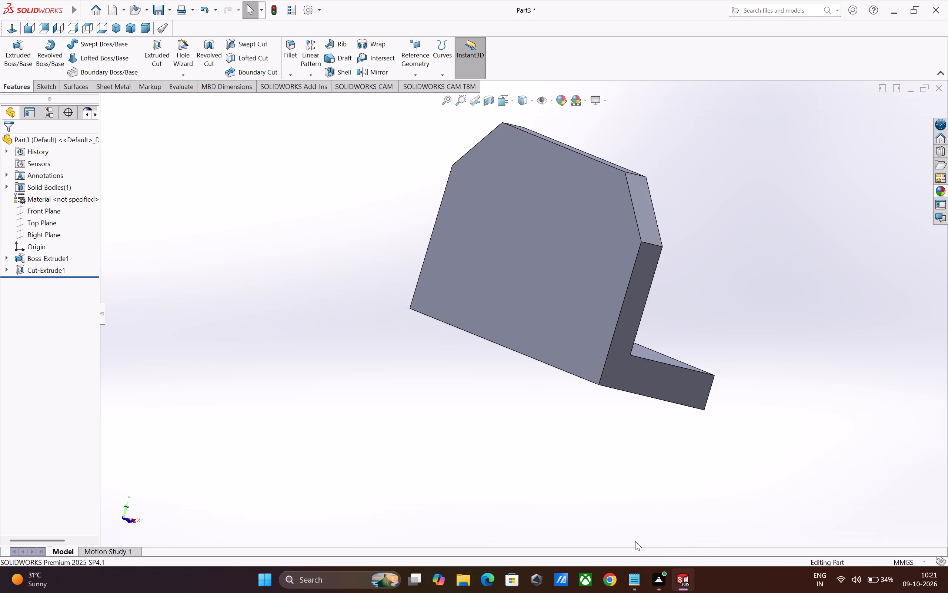
Create a reference plane offset 9 mm from the L-shaped end face, flipped inward into the bracket.
{"action": "middle_click_drag", "start_coordinate": [676, 497], "coordinate": [609, 486]}
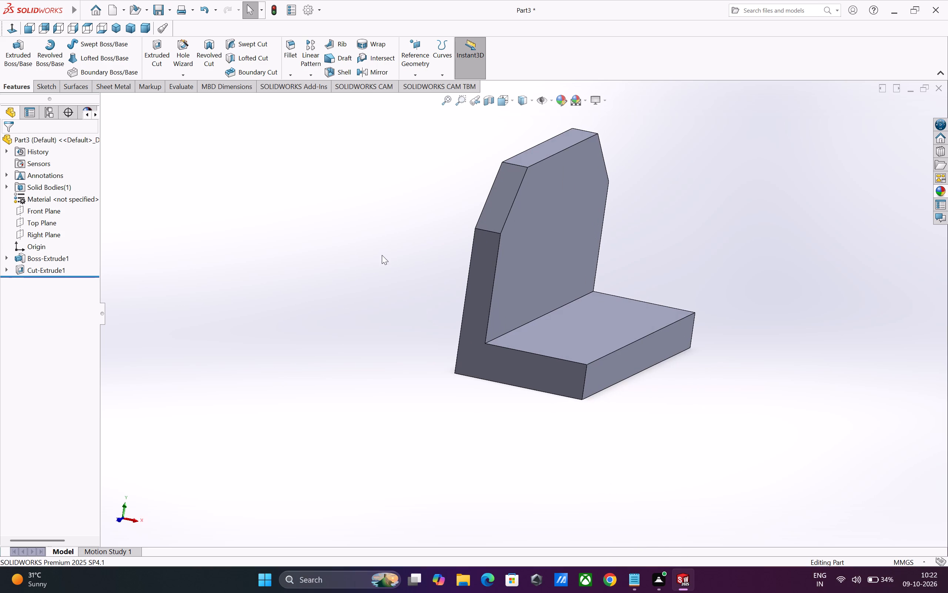
{"action": "left_click", "coordinate": [416, 75]}
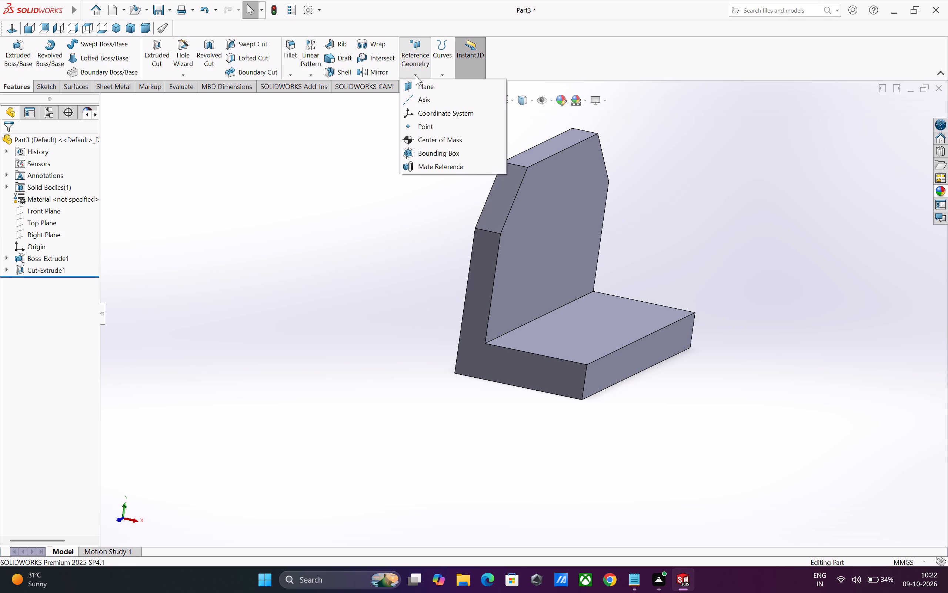
{"action": "left_click", "coordinate": [421, 83]}
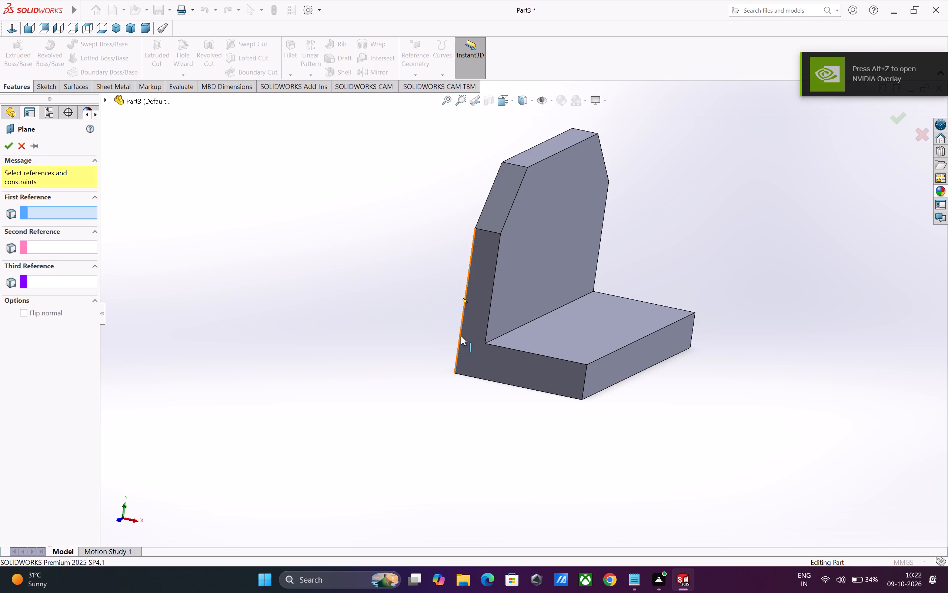
{"action": "left_click", "coordinate": [471, 340]}
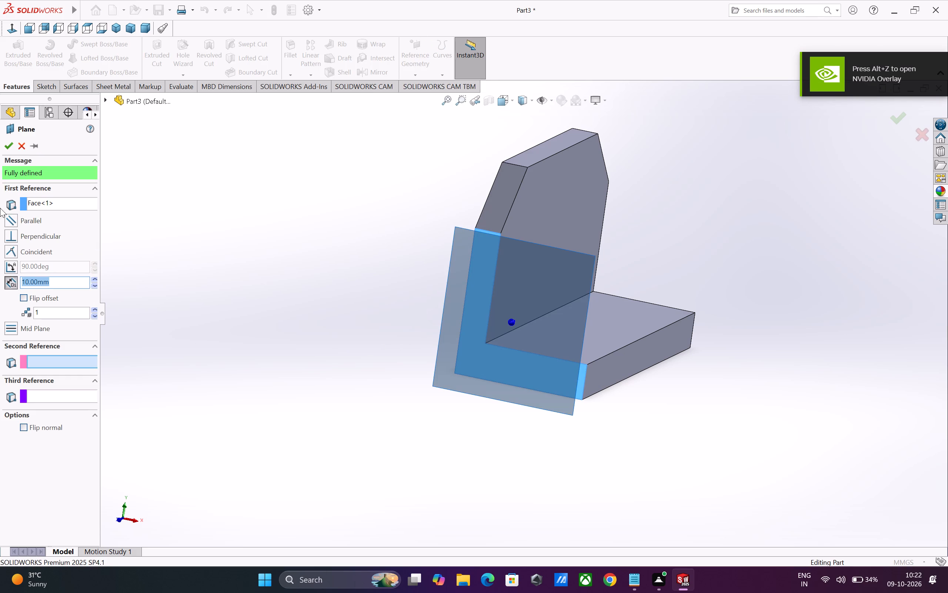
{"action": "key", "text": "9"}
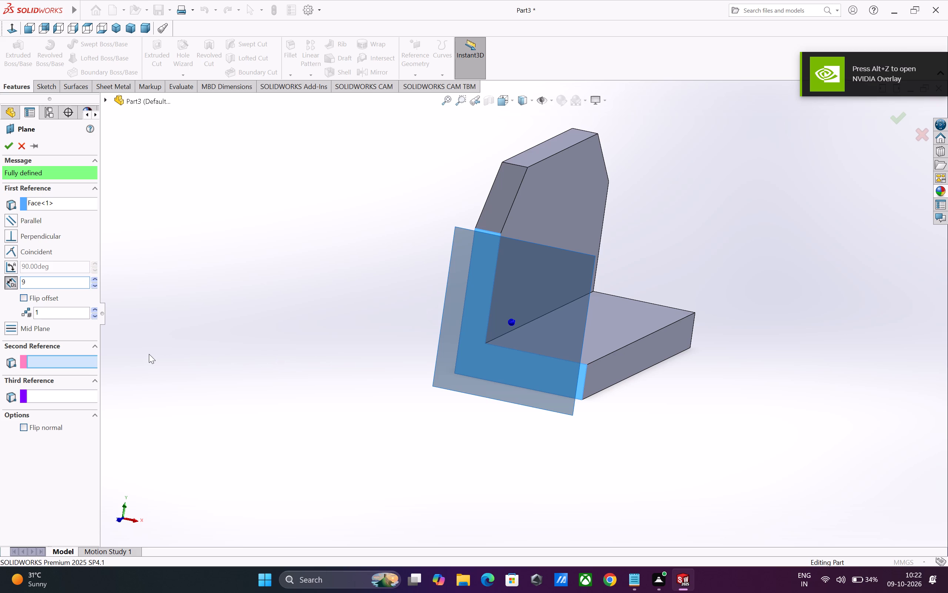
{"action": "key", "text": "Return"}
{"action": "left_click", "coordinate": [23, 299]}
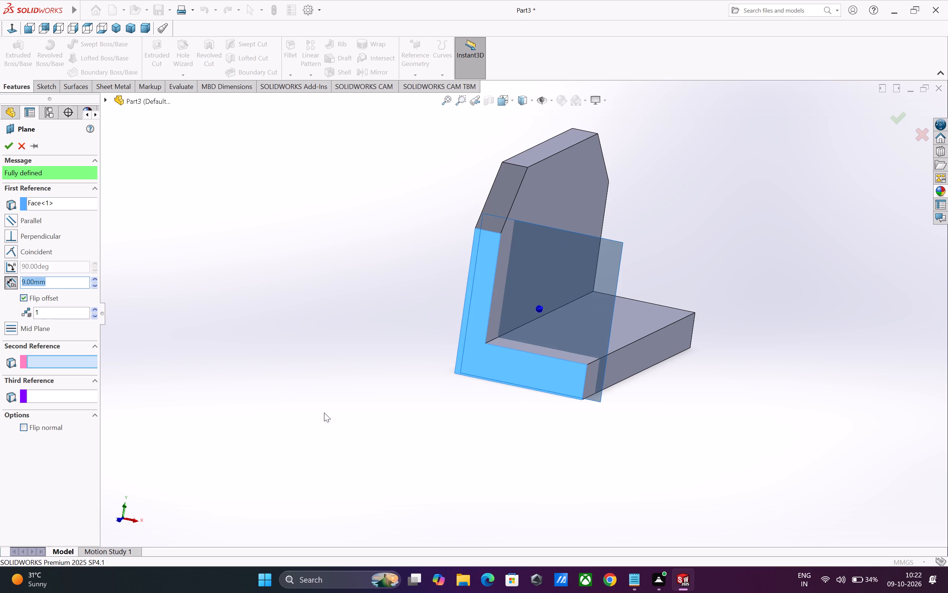
{"action": "middle_click_drag", "start_coordinate": [333, 424], "coordinate": [252, 423]}
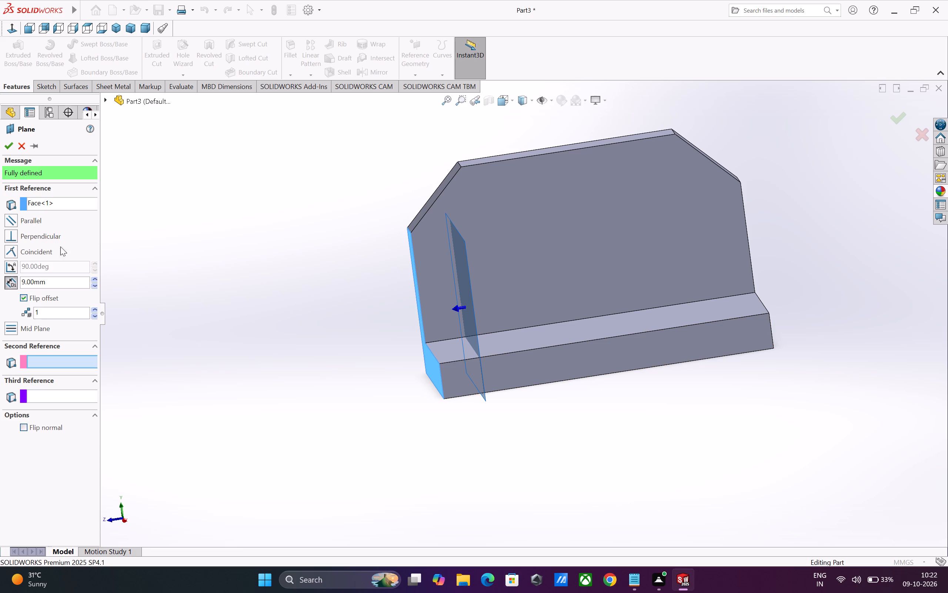
{"action": "left_click", "coordinate": [6, 146]}
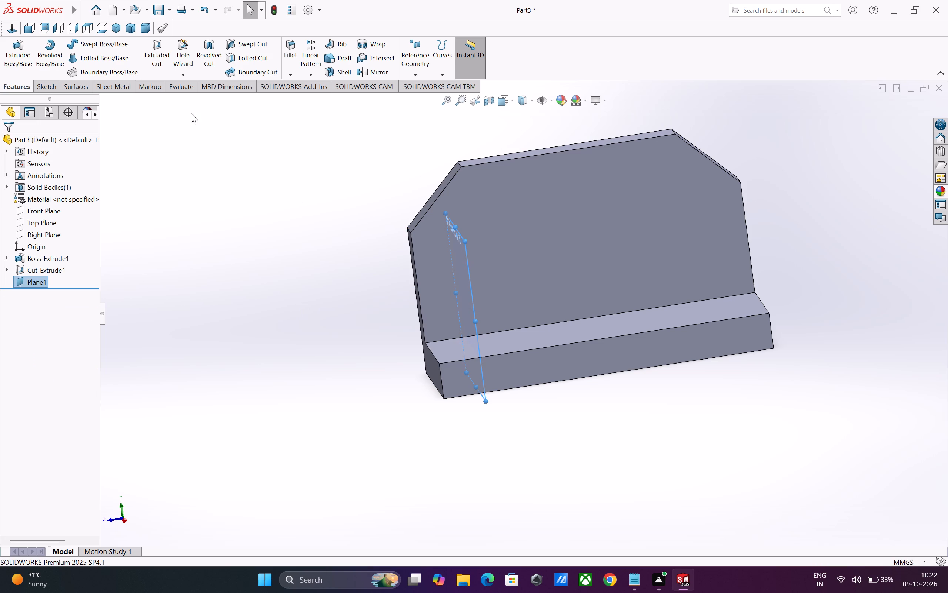
Sketch a closed right triangle on the offset plane in the bracket's inner corner, base about 15 mm and hypotenuse about 26 mm.
{"action": "middle_click_drag", "start_coordinate": [467, 466], "coordinate": [544, 457]}
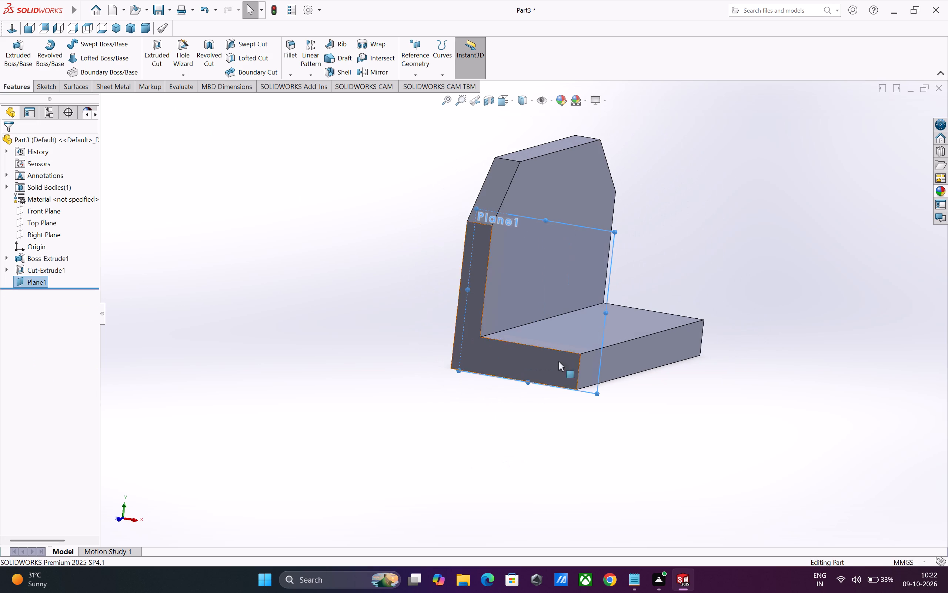
{"action": "left_click", "coordinate": [598, 292]}
{"action": "left_click", "coordinate": [785, 398]}
{"action": "middle_click_drag", "start_coordinate": [709, 473], "coordinate": [740, 460]}
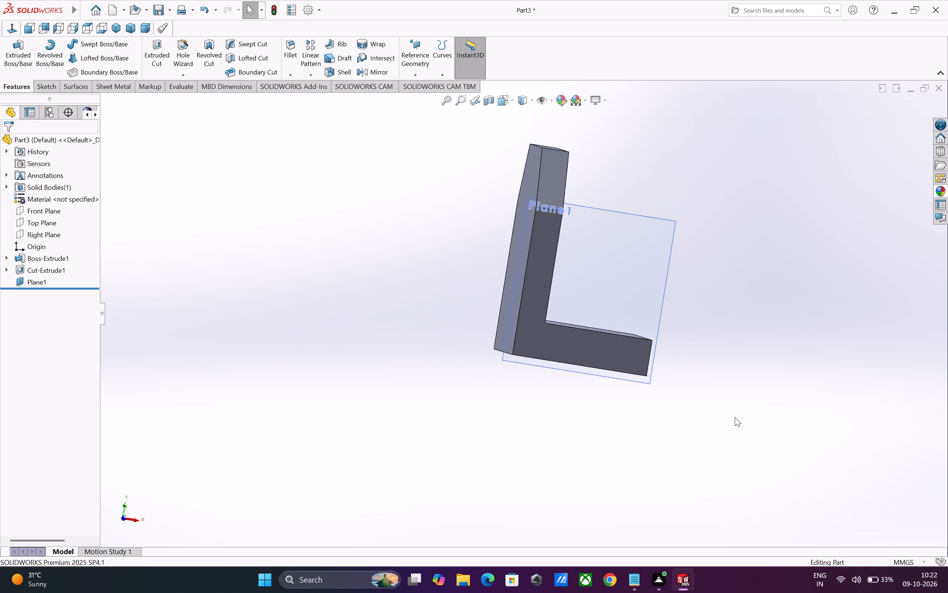
{"action": "left_click", "coordinate": [651, 286]}
{"action": "left_click", "coordinate": [692, 267]}
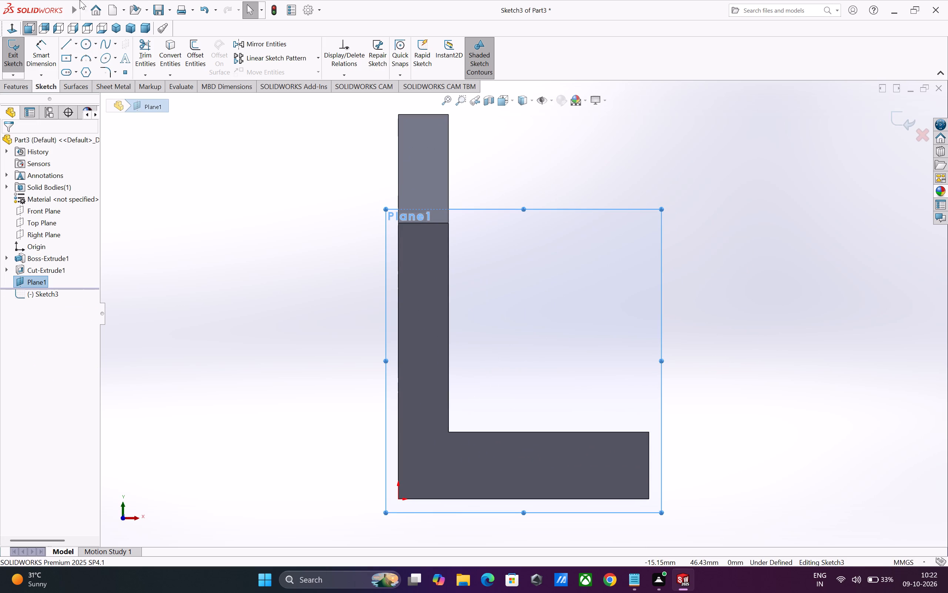
{"action": "left_click", "coordinate": [66, 45]}
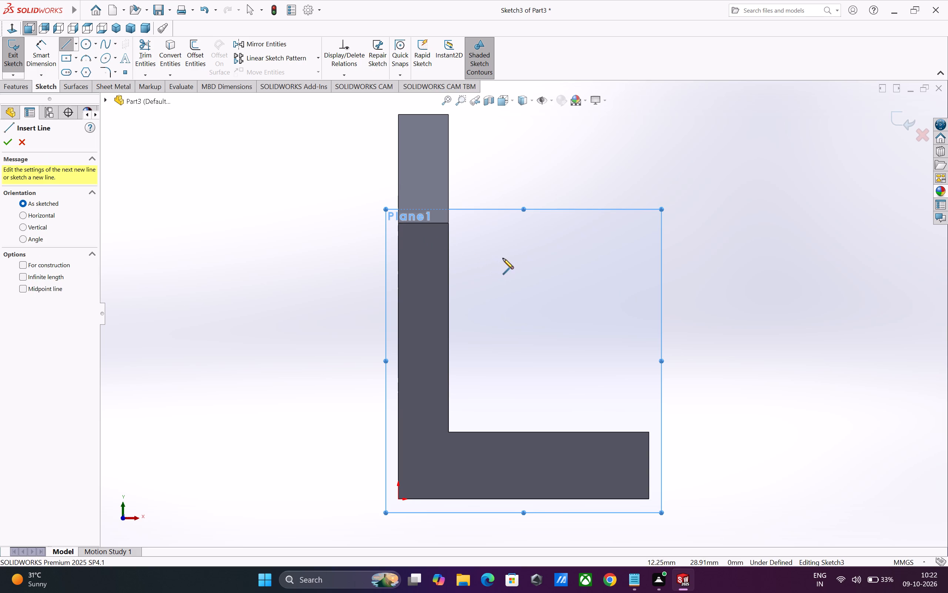
{"action": "left_click", "coordinate": [577, 433]}
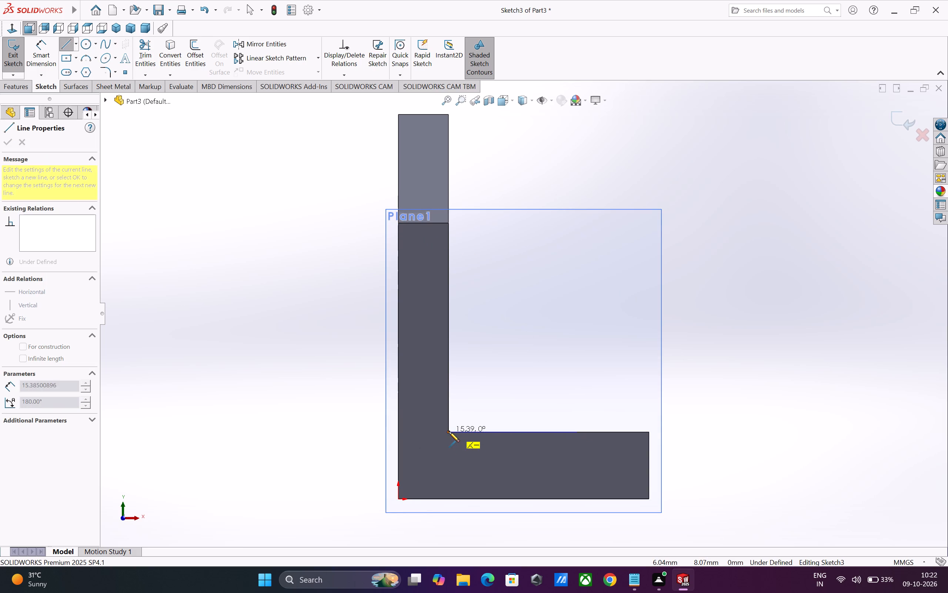
{"action": "left_click", "coordinate": [449, 431]}
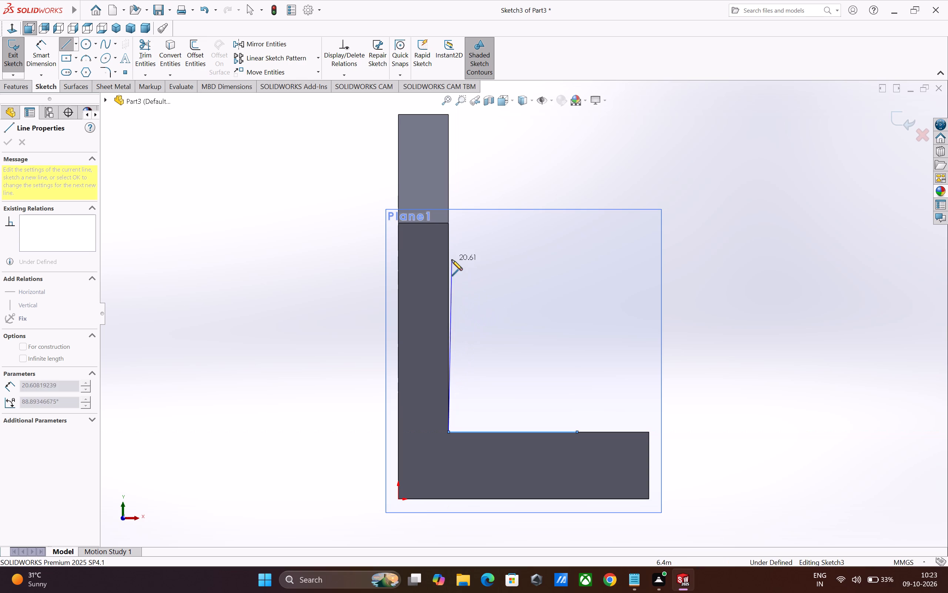
{"action": "left_click_drag", "start_coordinate": [447, 257], "coordinate": [452, 259]}
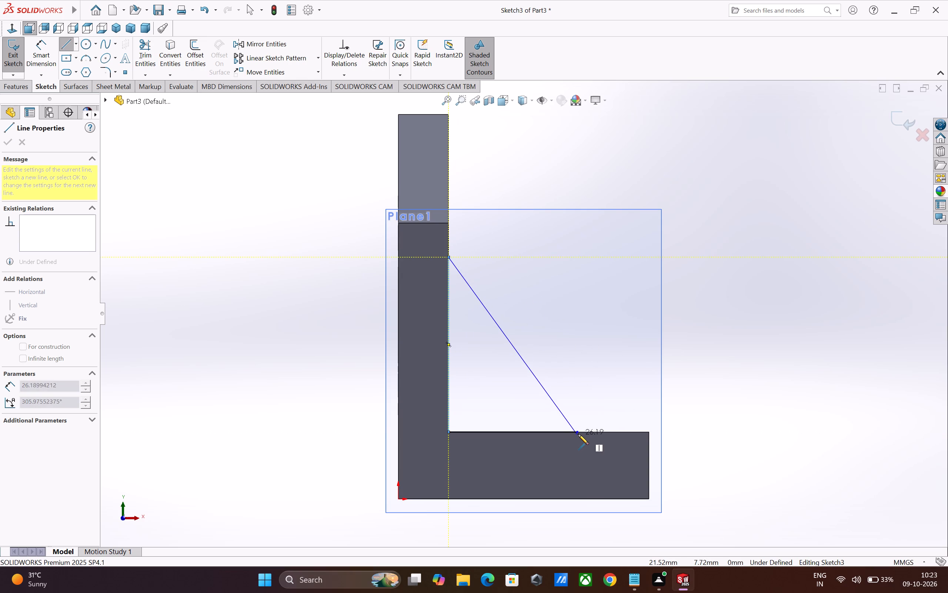
{"action": "left_click", "coordinate": [578, 432]}
{"action": "key", "text": "Escape"}
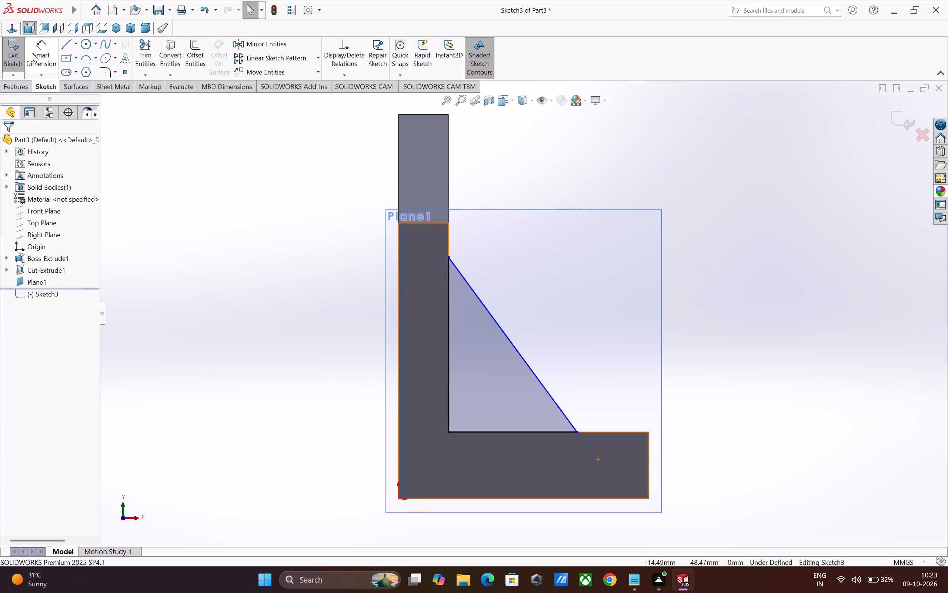
Dimension the gusset triangle's base along the horizontal leg at 18 mm.
{"action": "left_click_drag", "start_coordinate": [41, 54], "coordinate": [43, 58]}
{"action": "left_click", "coordinate": [527, 434]}
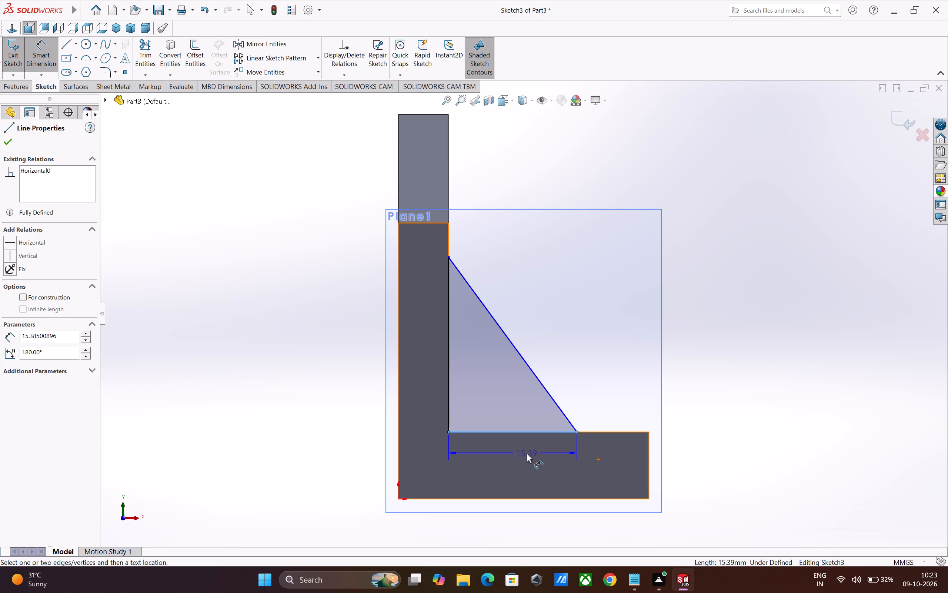
{"action": "left_click", "coordinate": [527, 453]}
{"action": "key", "text": "1"}
{"action": "key", "text": "8"}
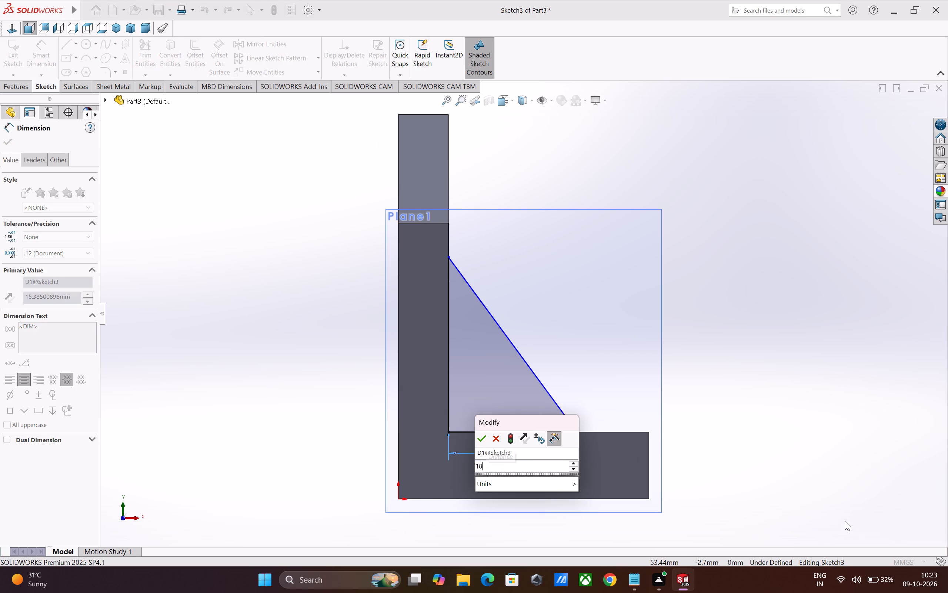
{"action": "key", "text": "Return"}
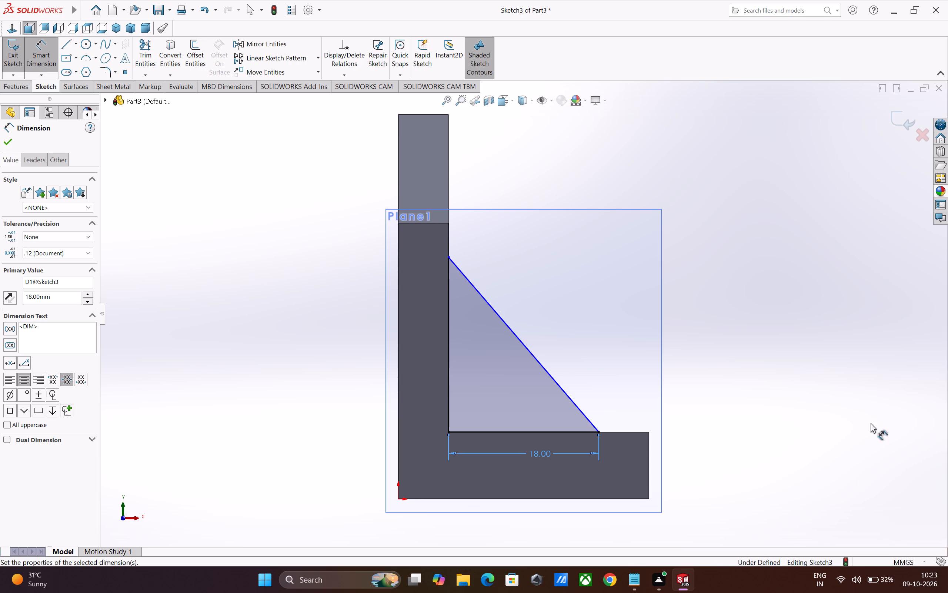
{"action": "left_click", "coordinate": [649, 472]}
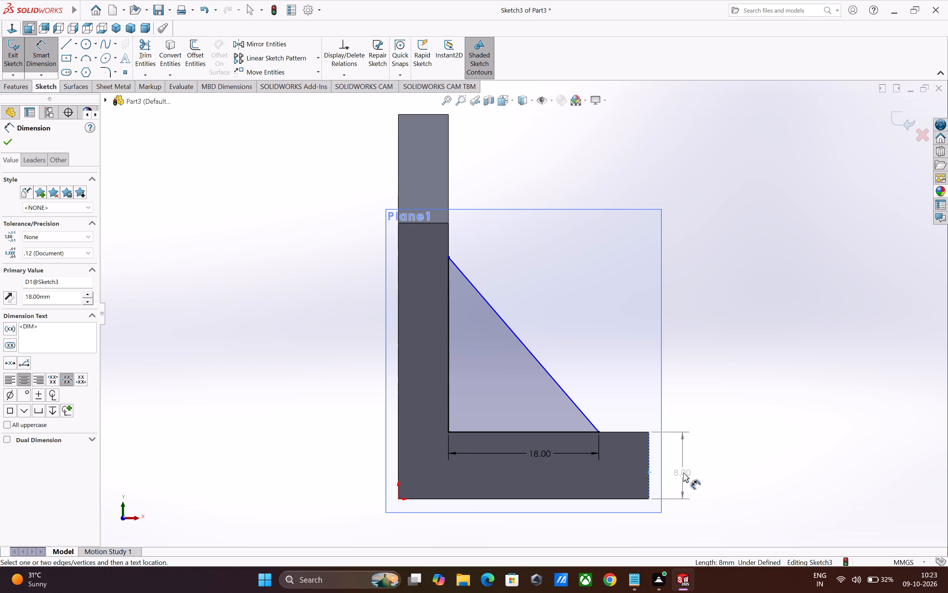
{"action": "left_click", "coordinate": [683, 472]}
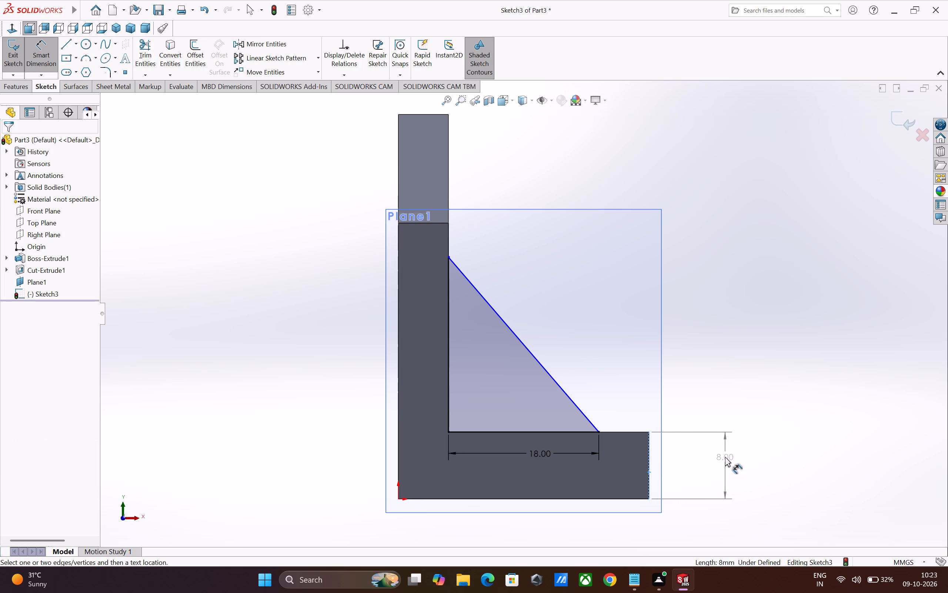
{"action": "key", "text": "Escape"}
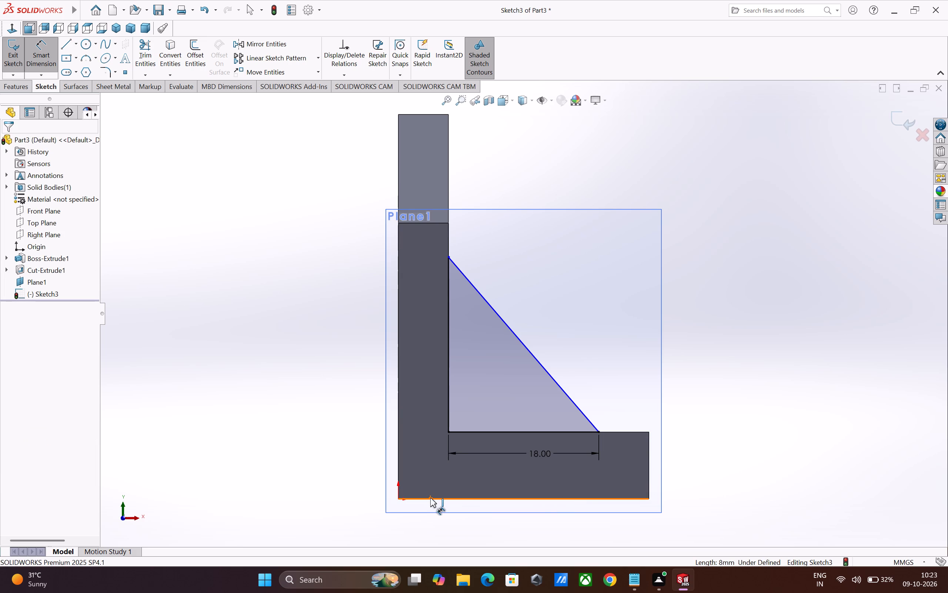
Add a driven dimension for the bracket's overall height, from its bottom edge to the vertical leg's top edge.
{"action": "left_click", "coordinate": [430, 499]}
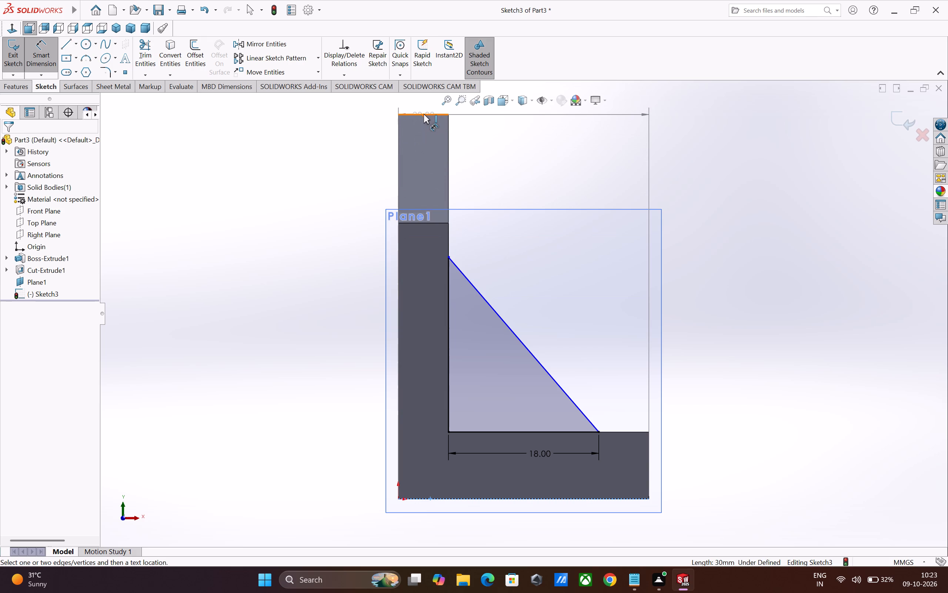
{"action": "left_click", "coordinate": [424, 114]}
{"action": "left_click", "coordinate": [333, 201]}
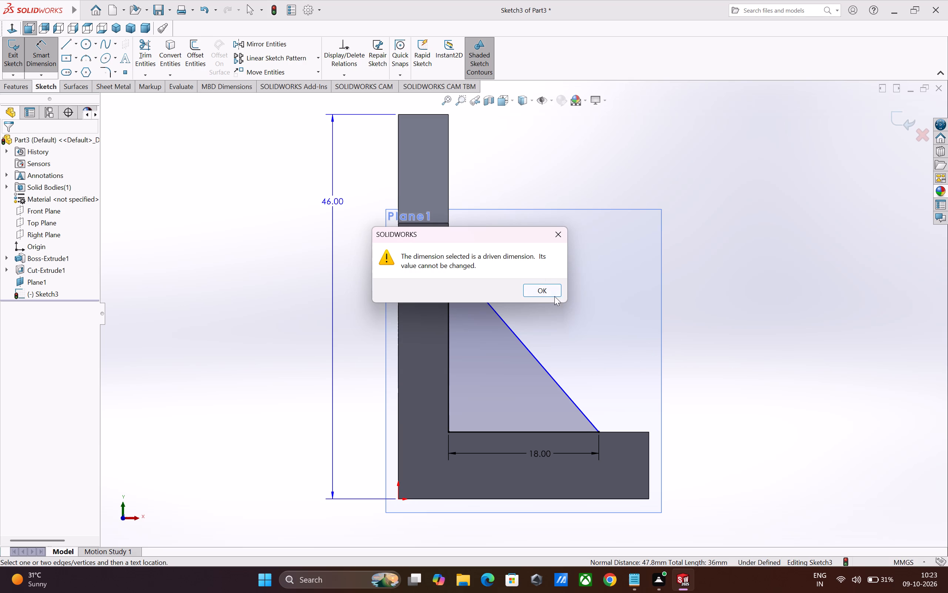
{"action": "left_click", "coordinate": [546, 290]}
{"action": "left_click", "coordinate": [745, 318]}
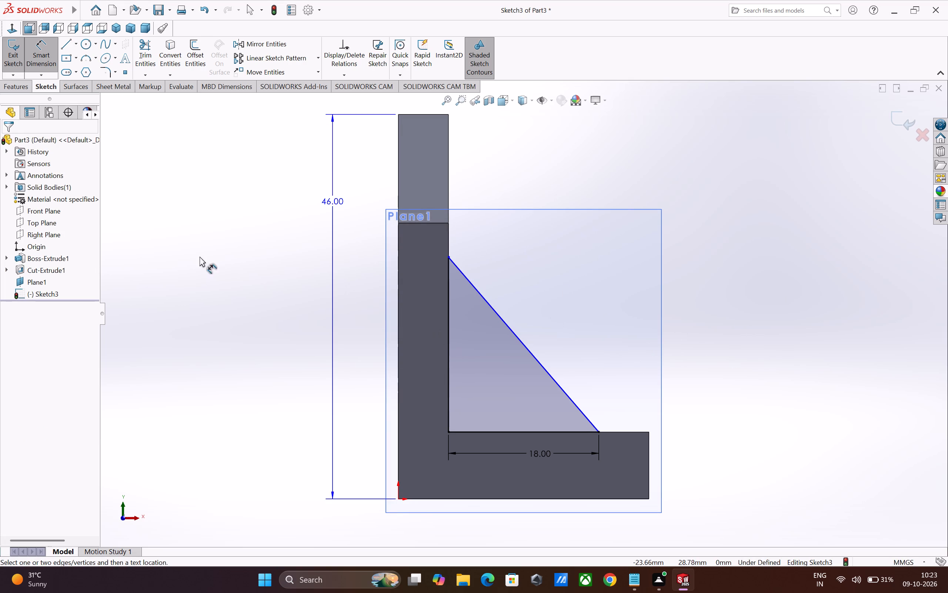
Dimension the gusset triangle's vertical side along the bracket's upright leg at 36 mm.
{"action": "left_click_drag", "start_coordinate": [447, 342], "coordinate": [447, 342]}
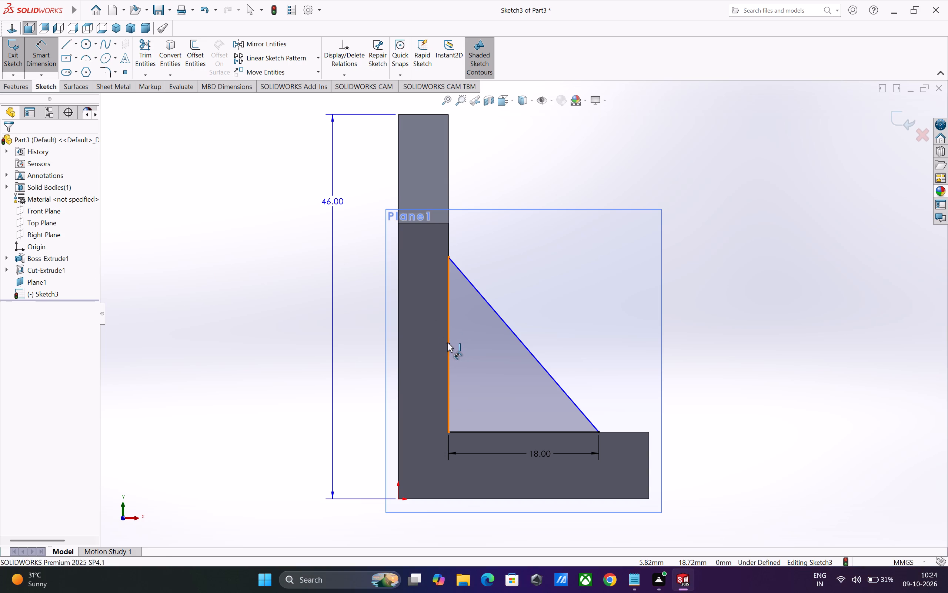
{"action": "left_click_drag", "start_coordinate": [447, 342], "coordinate": [444, 342]}
{"action": "left_click", "coordinate": [429, 342]}
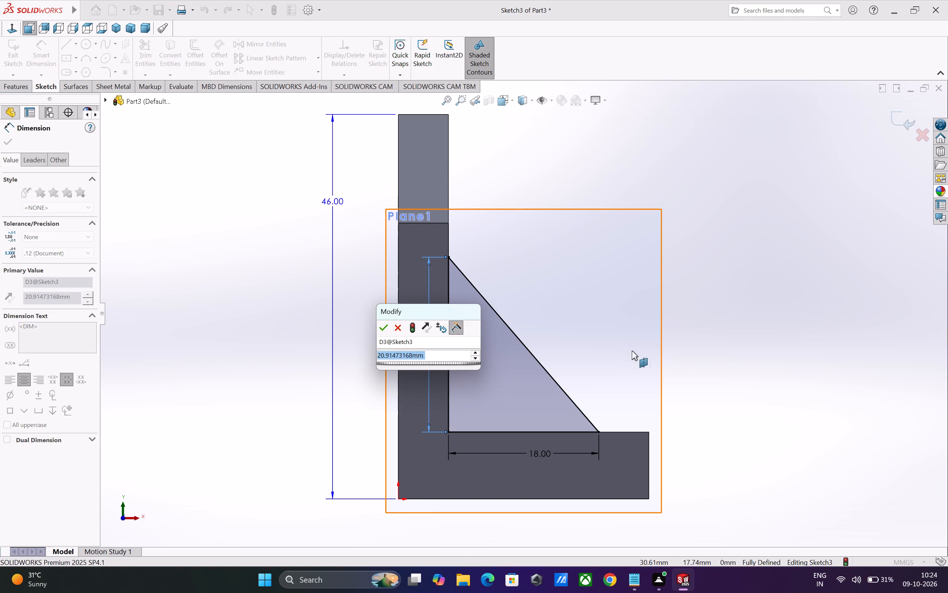
{"action": "key", "text": "3"}
{"action": "key", "text": "6"}
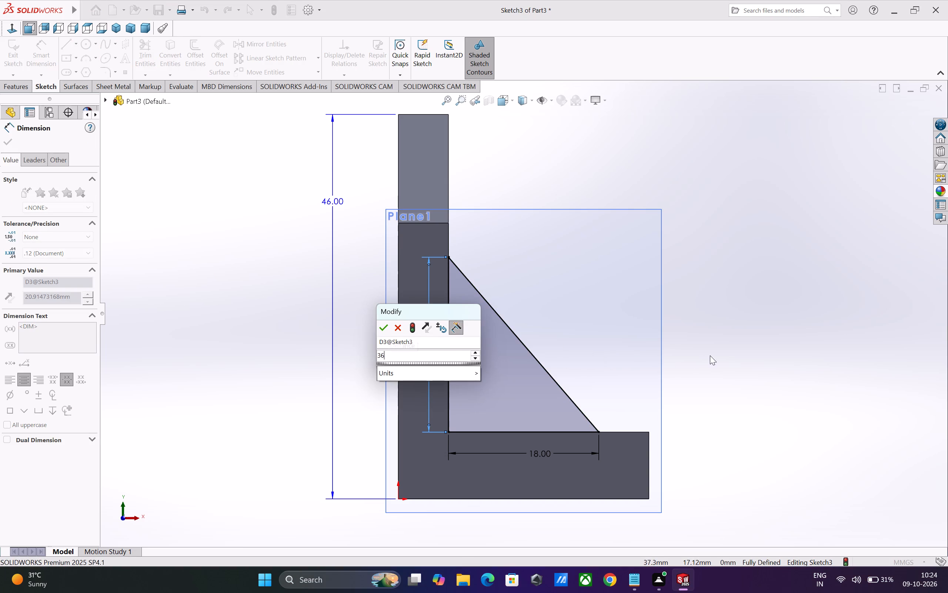
{"action": "key", "text": "Return"}
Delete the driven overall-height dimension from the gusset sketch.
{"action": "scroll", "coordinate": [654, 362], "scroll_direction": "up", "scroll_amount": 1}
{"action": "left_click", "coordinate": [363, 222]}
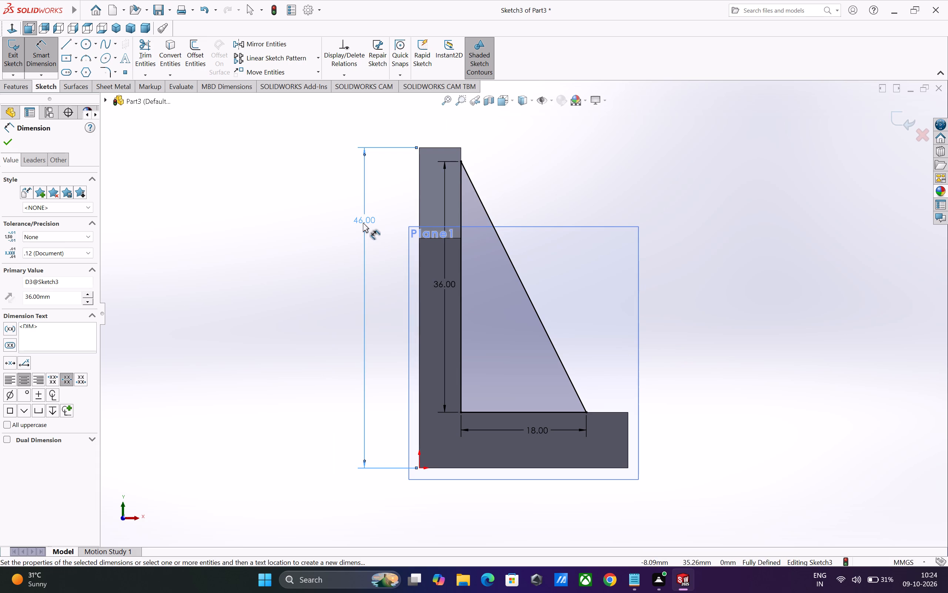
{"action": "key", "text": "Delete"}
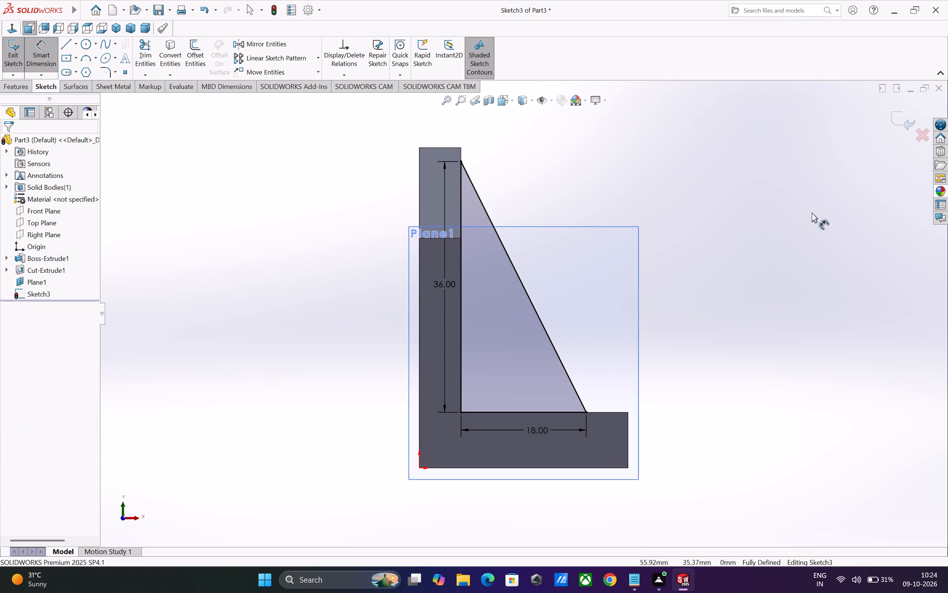
Exit the dimensioned gusset triangle sketch.
{"action": "middle_click_drag", "start_coordinate": [823, 321], "coordinate": [807, 320]}
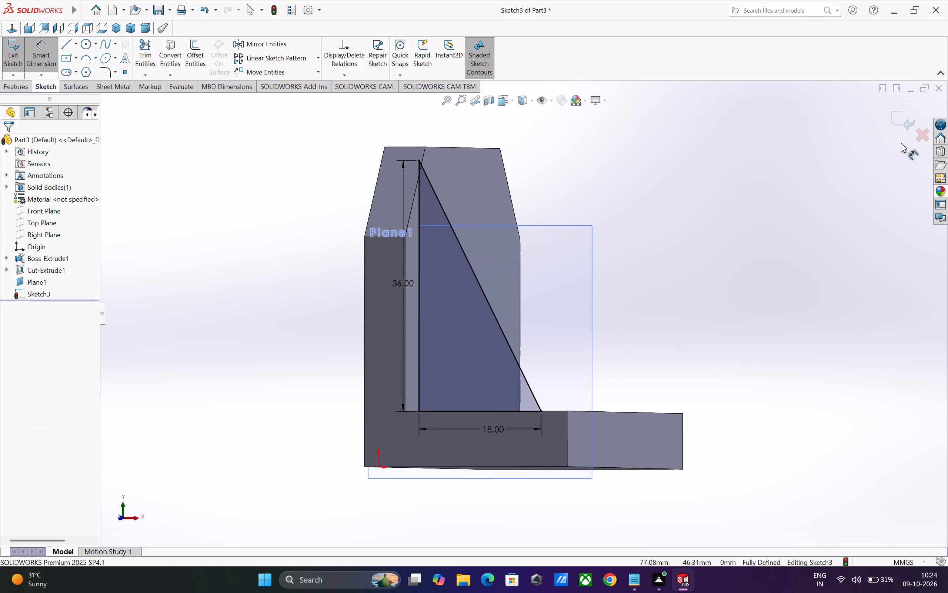
{"action": "left_click", "coordinate": [897, 122]}
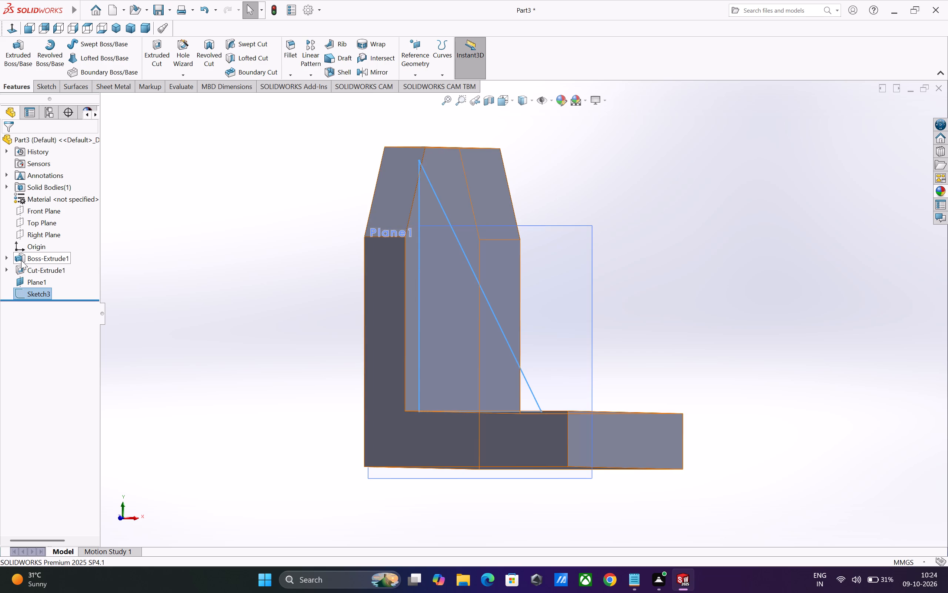
Set the overall height in the base extrusion's L-profile sketch to 54 mm.
{"action": "left_click", "coordinate": [5, 258]}
{"action": "left_click", "coordinate": [40, 270]}
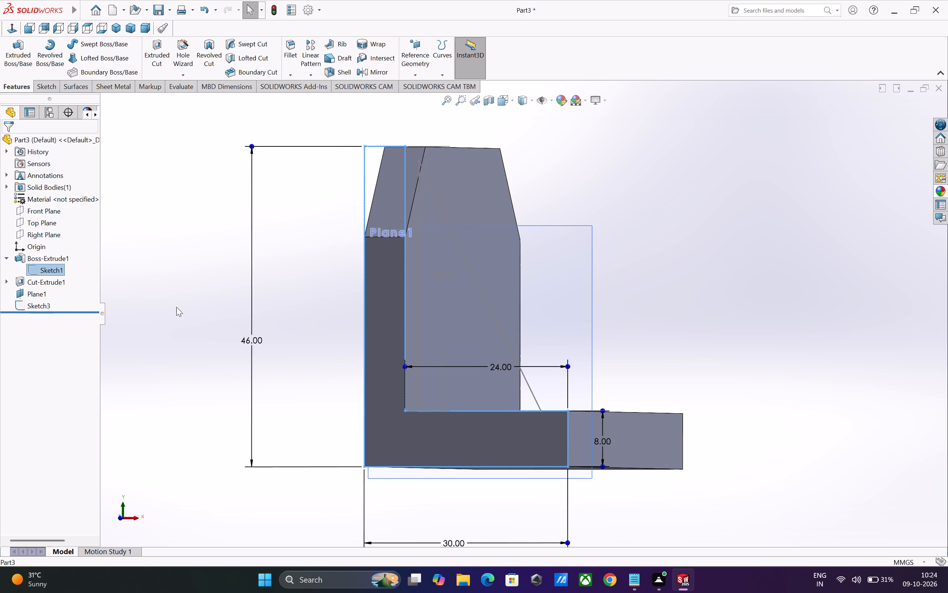
{"action": "double_click", "coordinate": [245, 341]}
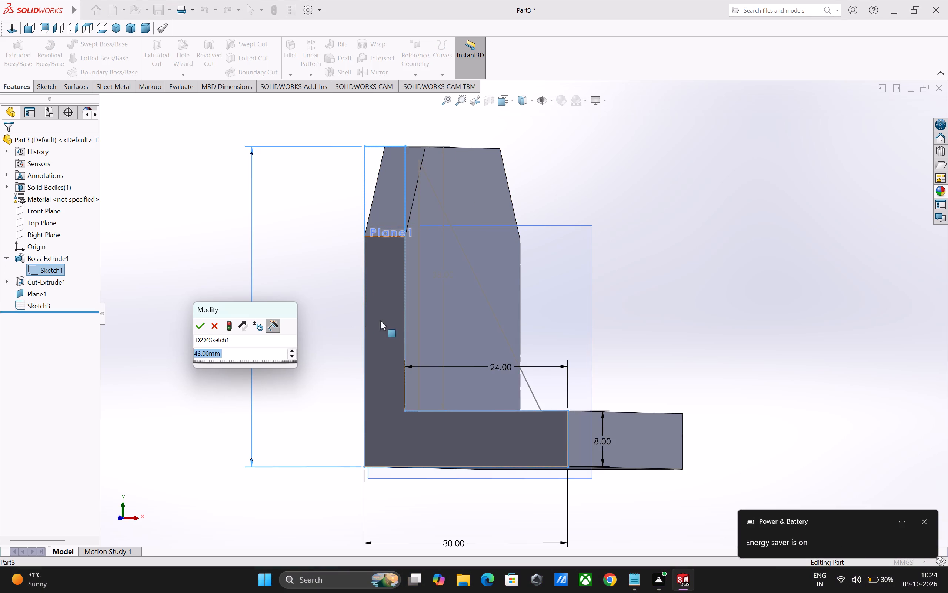
{"action": "key", "text": "3"}
{"action": "key", "text": "3"}
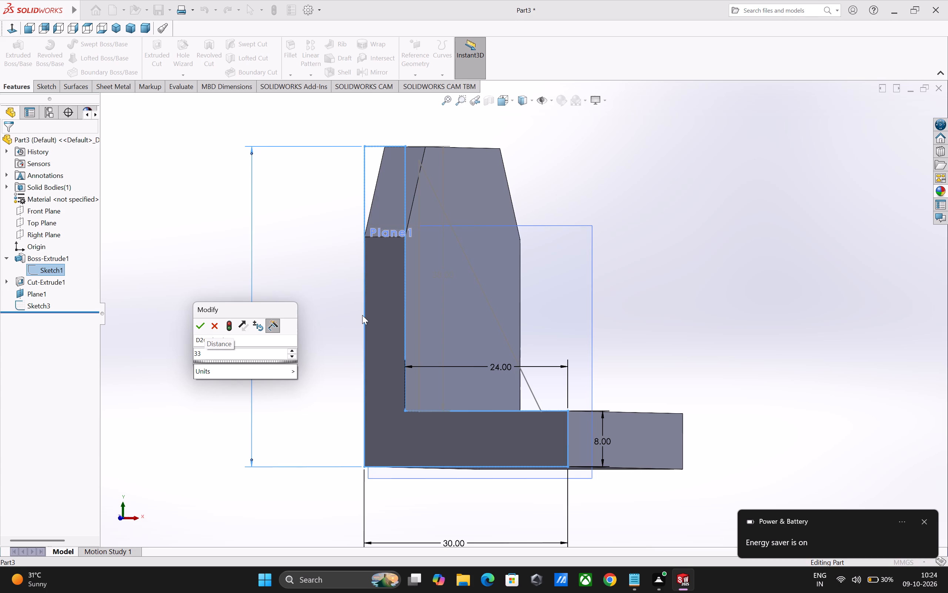
{"action": "key", "text": "plus"}
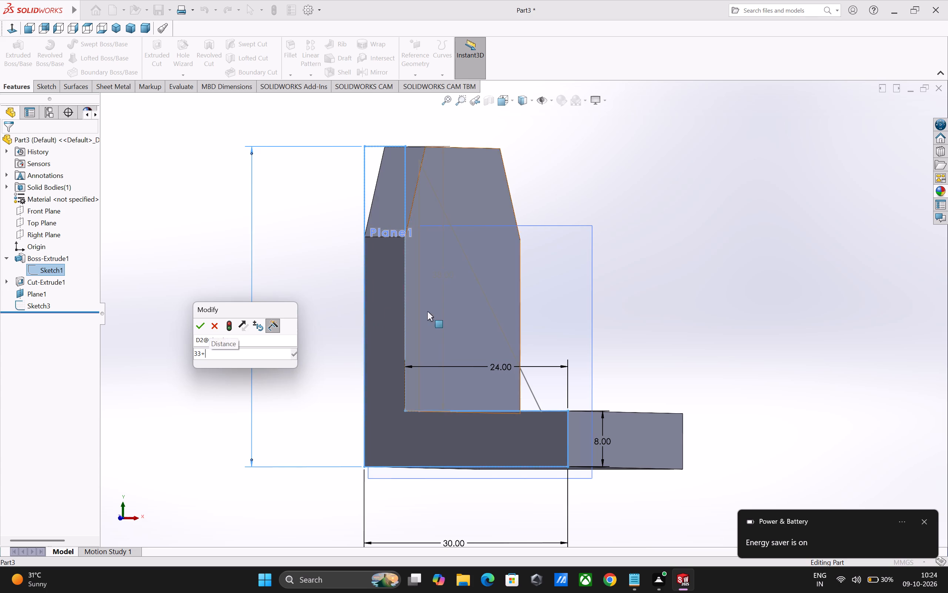
{"action": "key", "text": "8"}
{"action": "key", "text": "plus"}
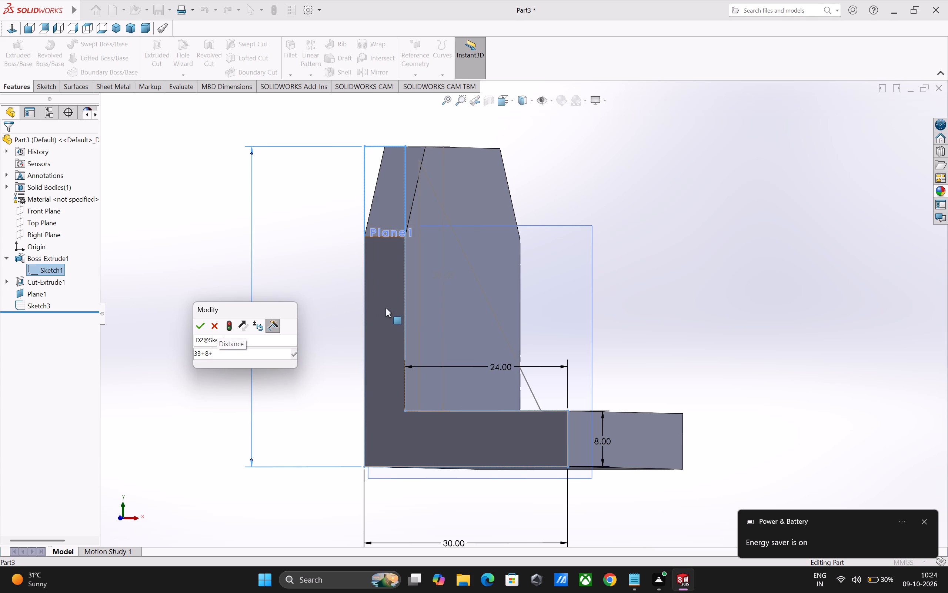
{"action": "type", "text": "13"}
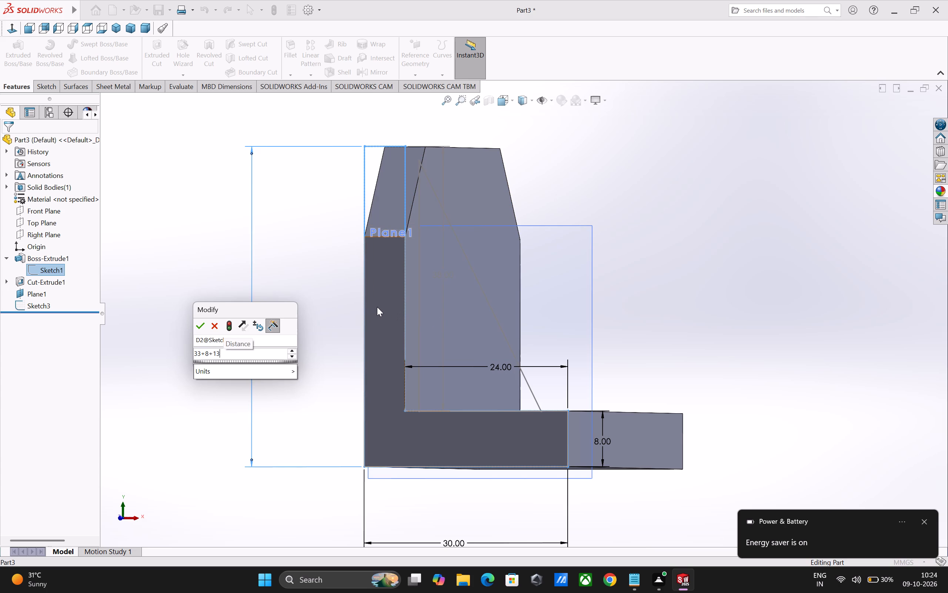
{"action": "key", "text": "Return"}
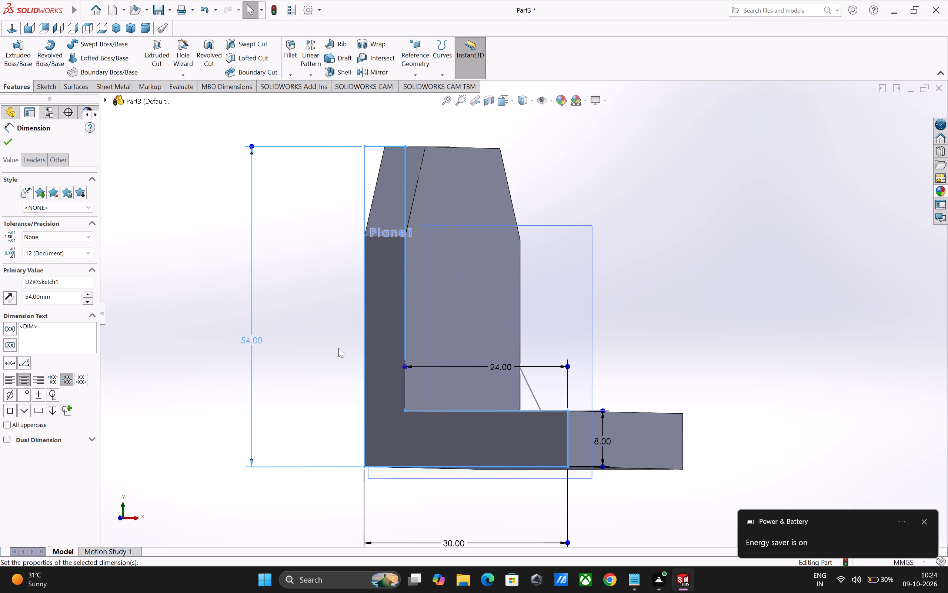
{"action": "scroll", "coordinate": [338, 348], "scroll_direction": "up", "scroll_amount": 1}
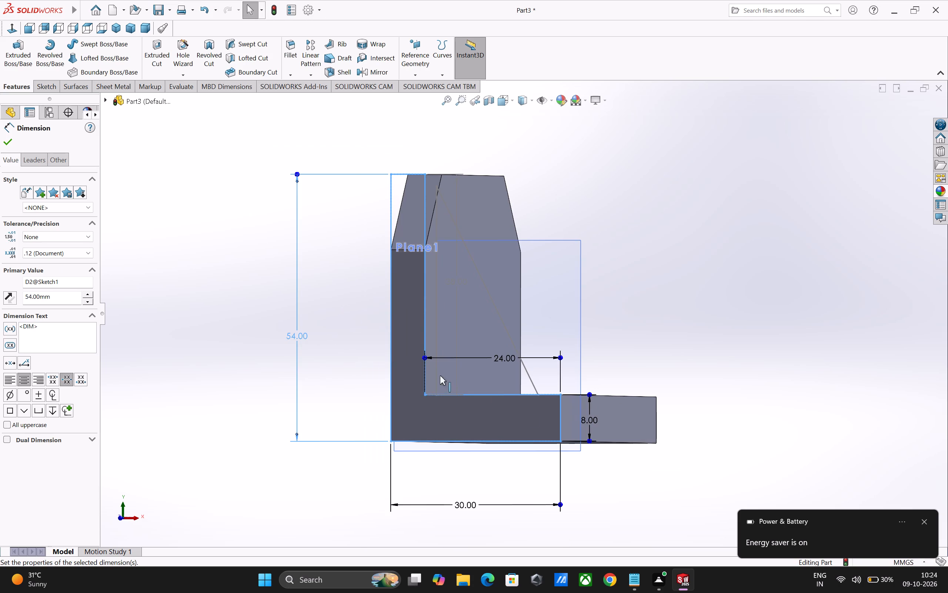
{"action": "middle_click_drag", "start_coordinate": [656, 460], "coordinate": [668, 461]}
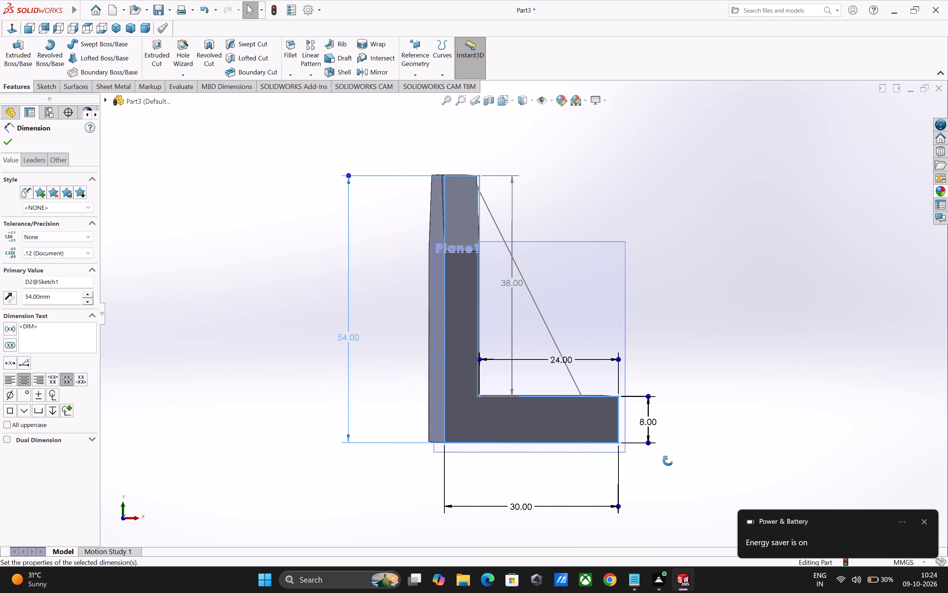
{"action": "middle_click_drag", "start_coordinate": [668, 461], "coordinate": [667, 461]}
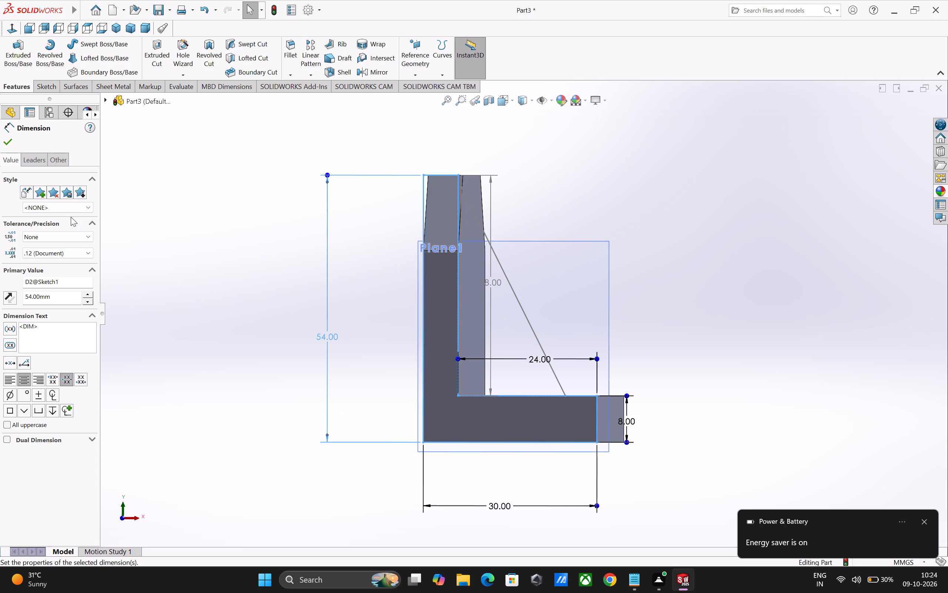
{"action": "left_click", "coordinate": [5, 143]}
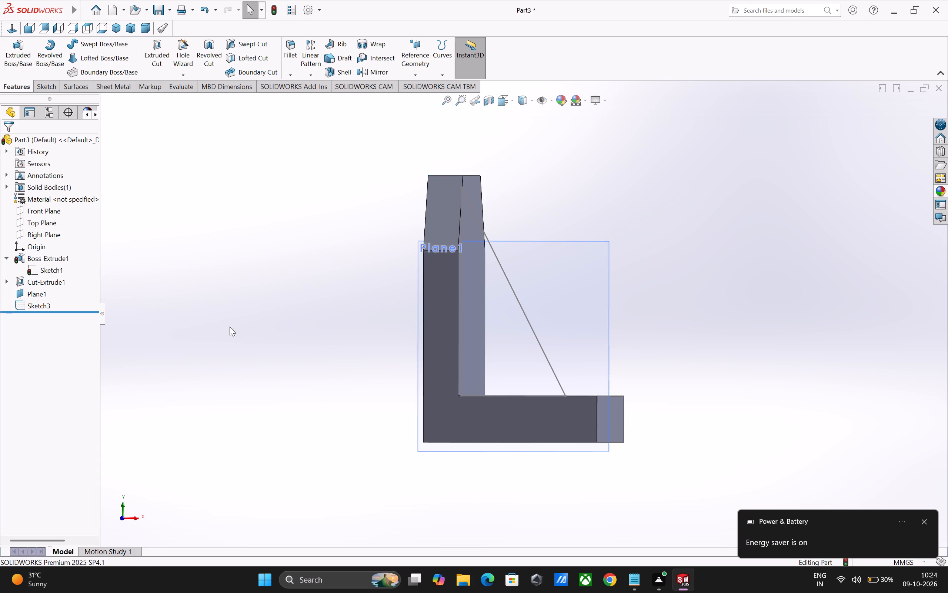
Open the base L-profile sketch for editing and exit it to rebuild the bracket at its new height.
{"action": "left_click", "coordinate": [59, 270]}
{"action": "left_click", "coordinate": [69, 245]}
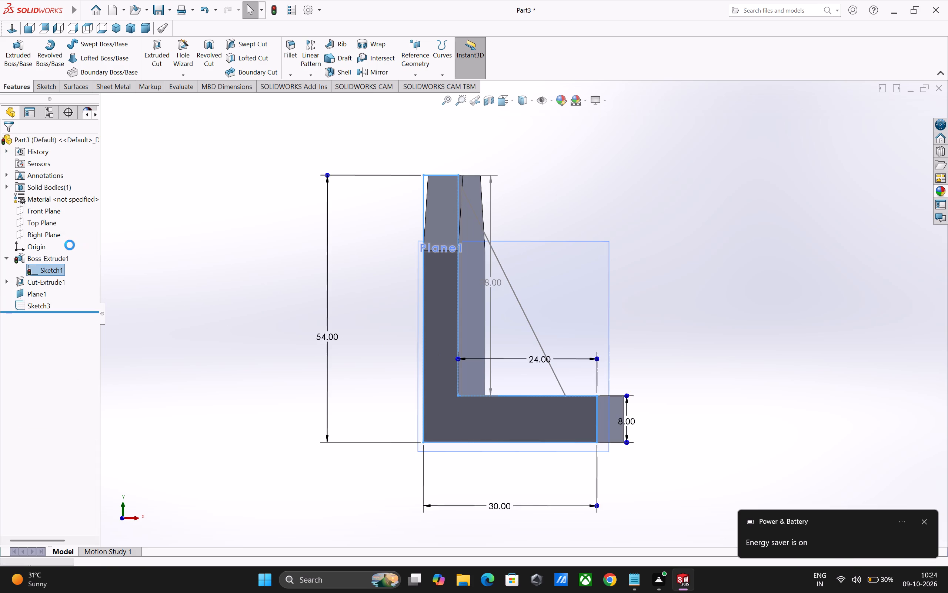
{"action": "scroll", "coordinate": [310, 365], "scroll_direction": "up", "scroll_amount": 2}
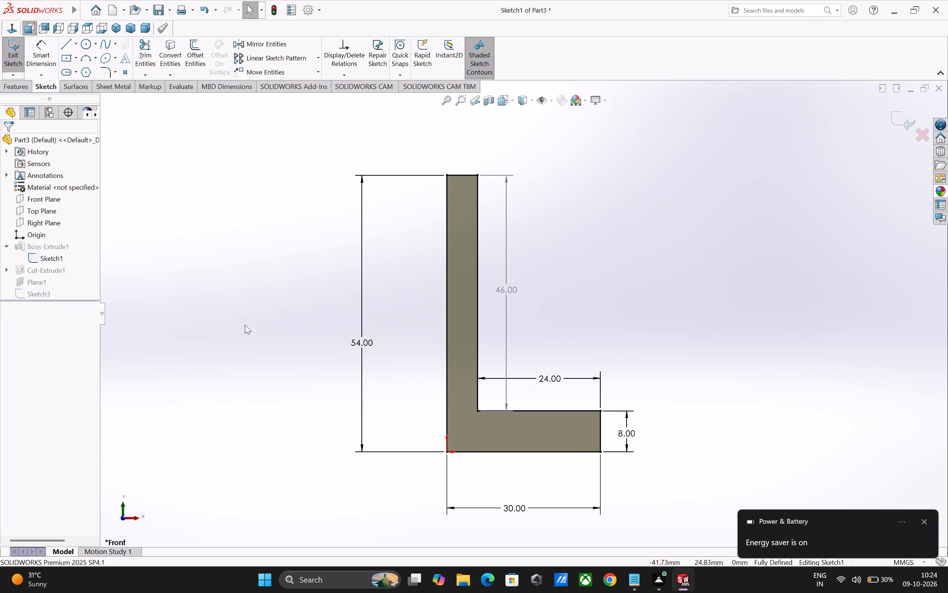
{"action": "left_click", "coordinate": [896, 120]}
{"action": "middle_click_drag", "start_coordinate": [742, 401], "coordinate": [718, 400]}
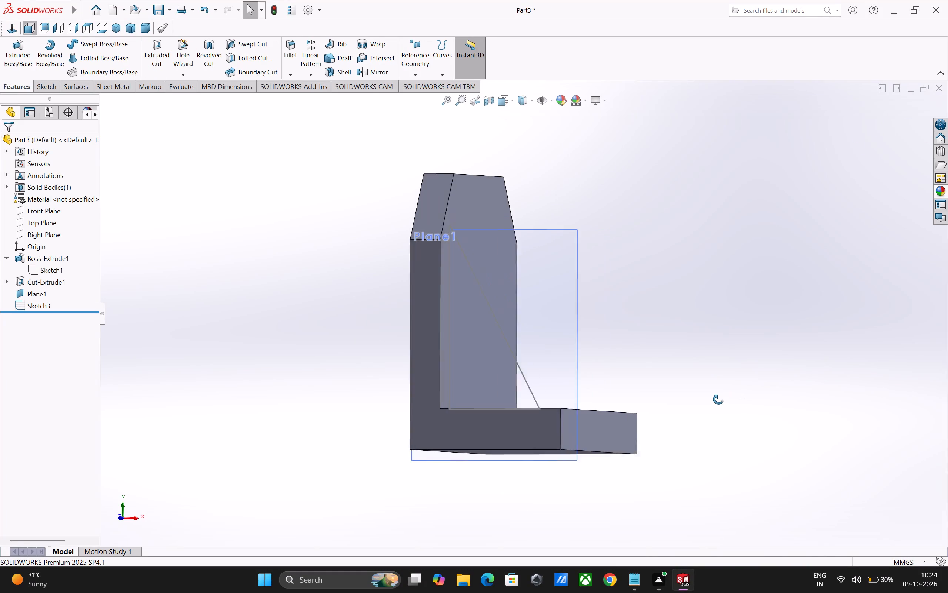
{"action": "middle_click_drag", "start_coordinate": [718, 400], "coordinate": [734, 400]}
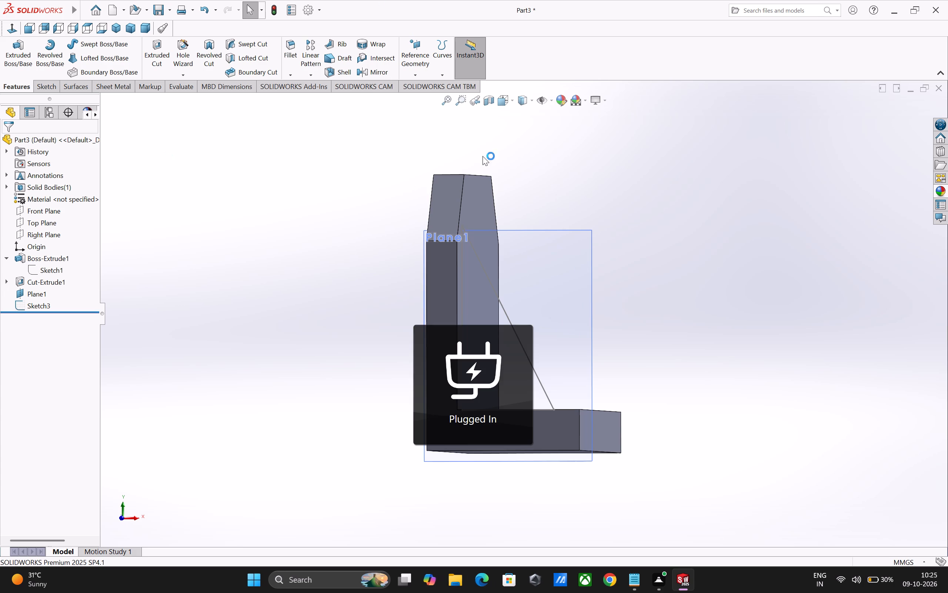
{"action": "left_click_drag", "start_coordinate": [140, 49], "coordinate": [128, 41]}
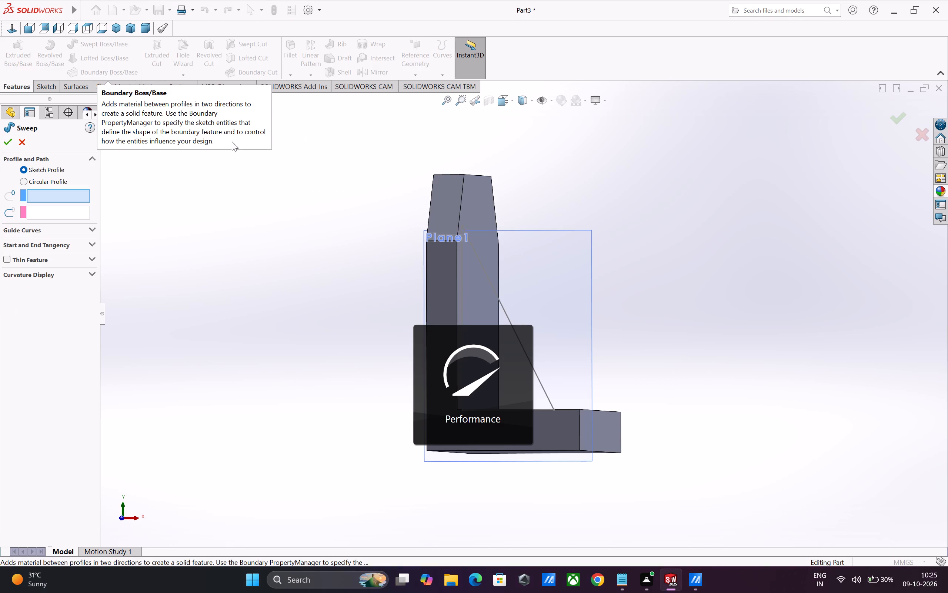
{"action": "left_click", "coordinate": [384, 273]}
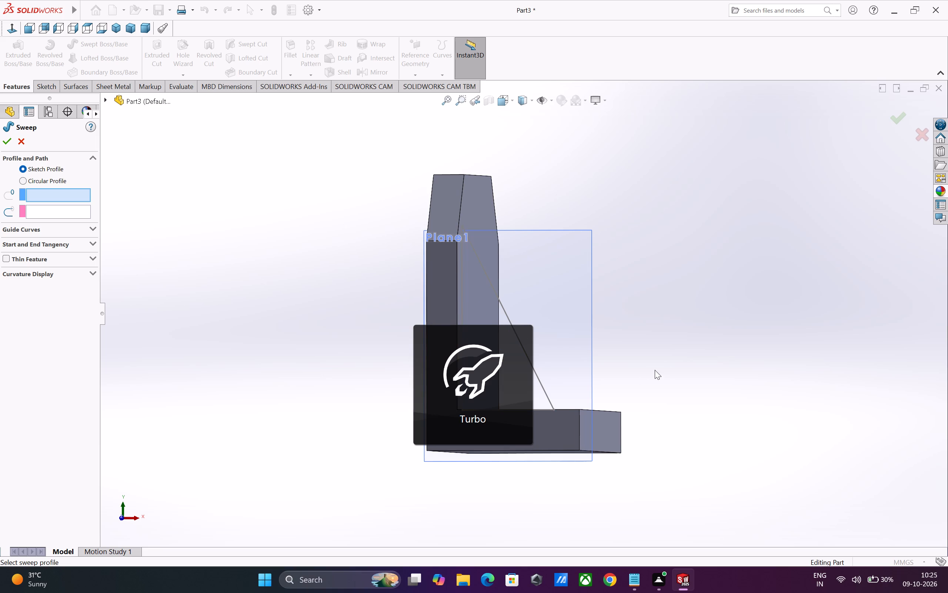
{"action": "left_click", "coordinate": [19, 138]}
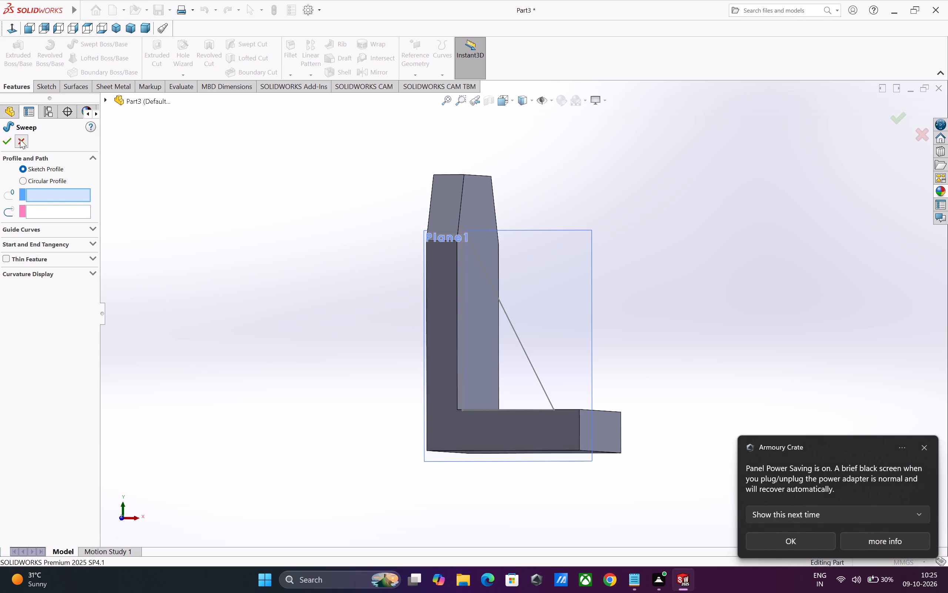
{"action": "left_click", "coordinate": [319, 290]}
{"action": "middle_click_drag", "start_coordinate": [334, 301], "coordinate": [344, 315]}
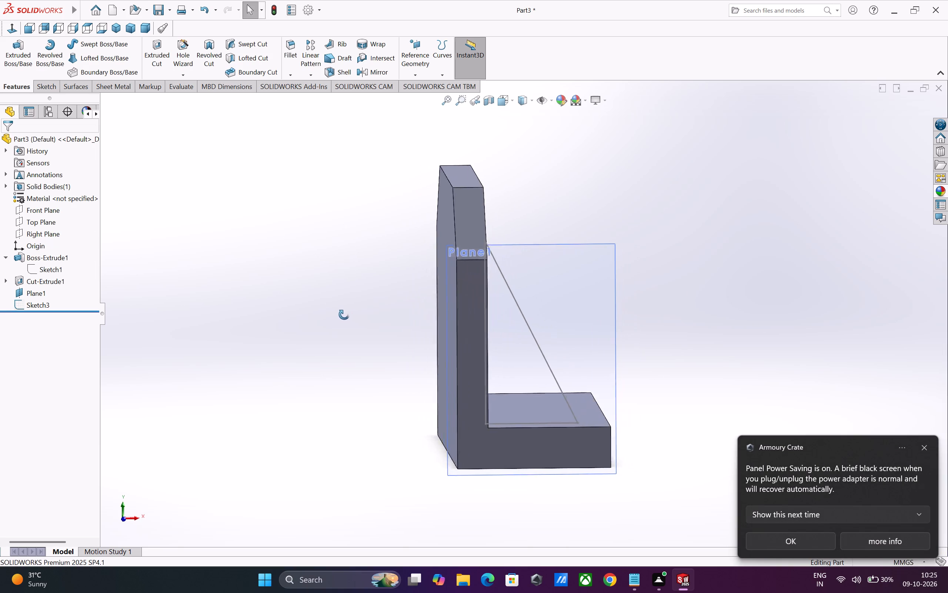
Examine the bracket and the dimensions of its base L-profile sketch, leaving the sketch unedited.
{"action": "middle_click_drag", "start_coordinate": [344, 315], "coordinate": [261, 314]}
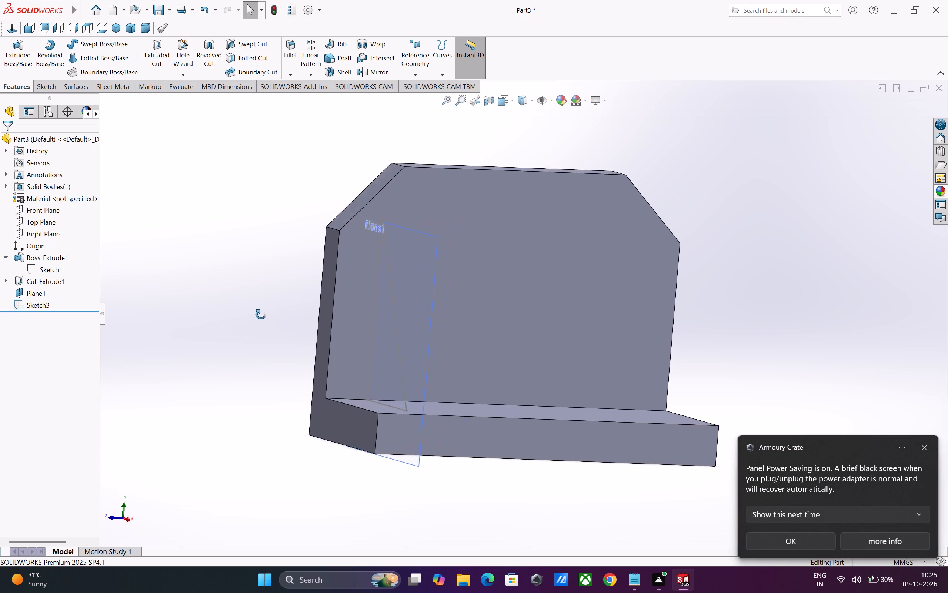
{"action": "middle_click_drag", "start_coordinate": [261, 314], "coordinate": [342, 334]}
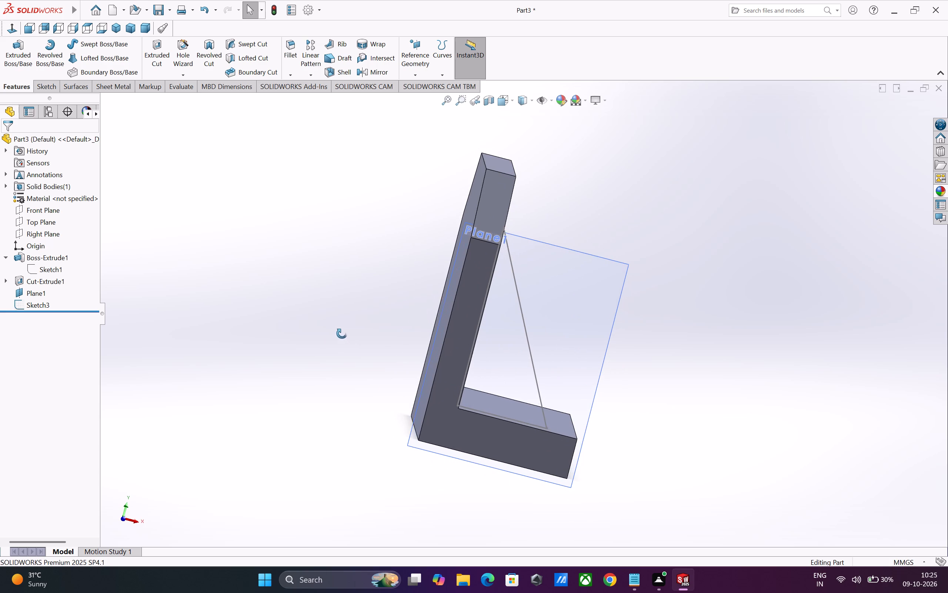
{"action": "middle_click_drag", "start_coordinate": [342, 334], "coordinate": [341, 333]}
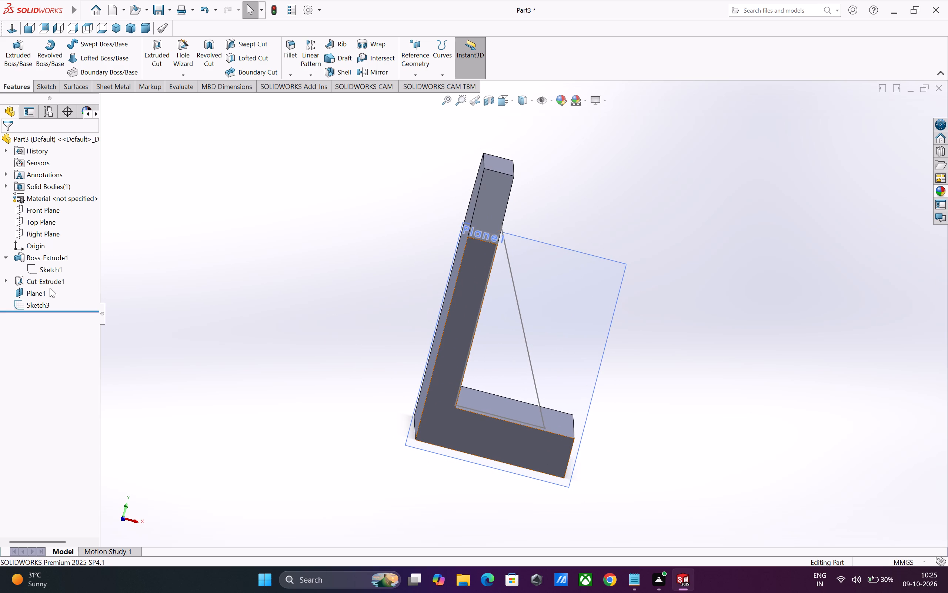
{"action": "left_click", "coordinate": [46, 266]}
{"action": "left_click", "coordinate": [56, 236]}
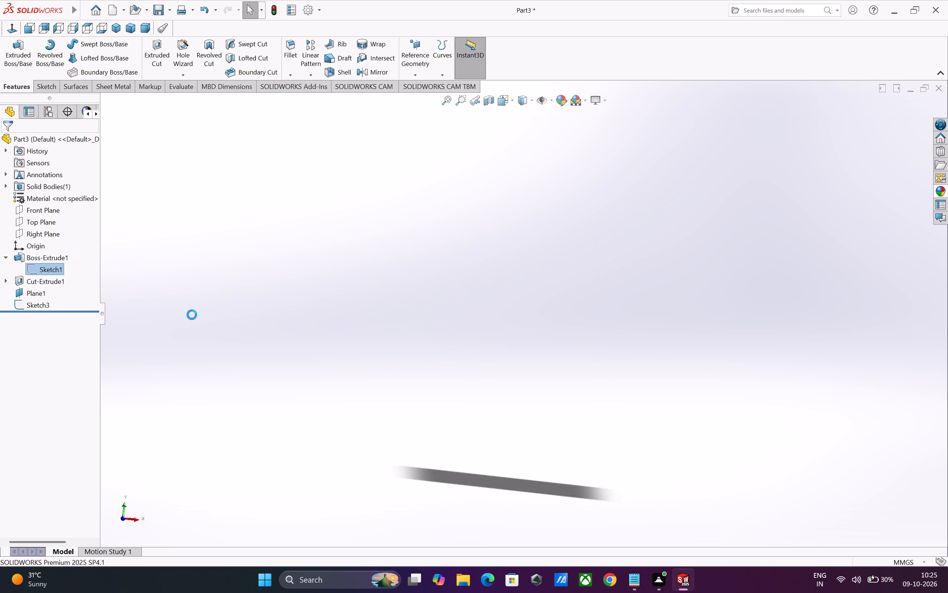
{"action": "scroll", "coordinate": [358, 403], "scroll_direction": "up", "scroll_amount": 1}
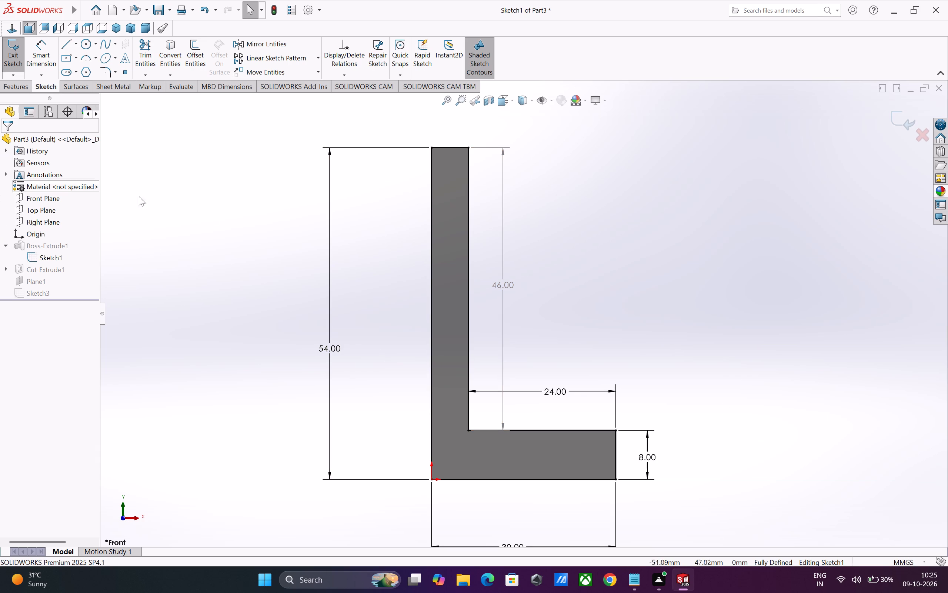
{"action": "left_click", "coordinate": [897, 120]}
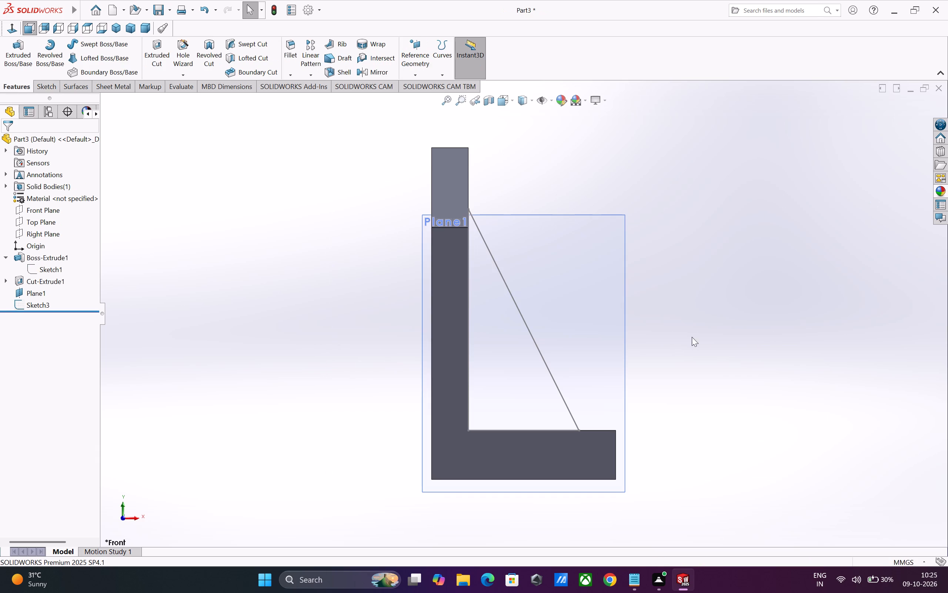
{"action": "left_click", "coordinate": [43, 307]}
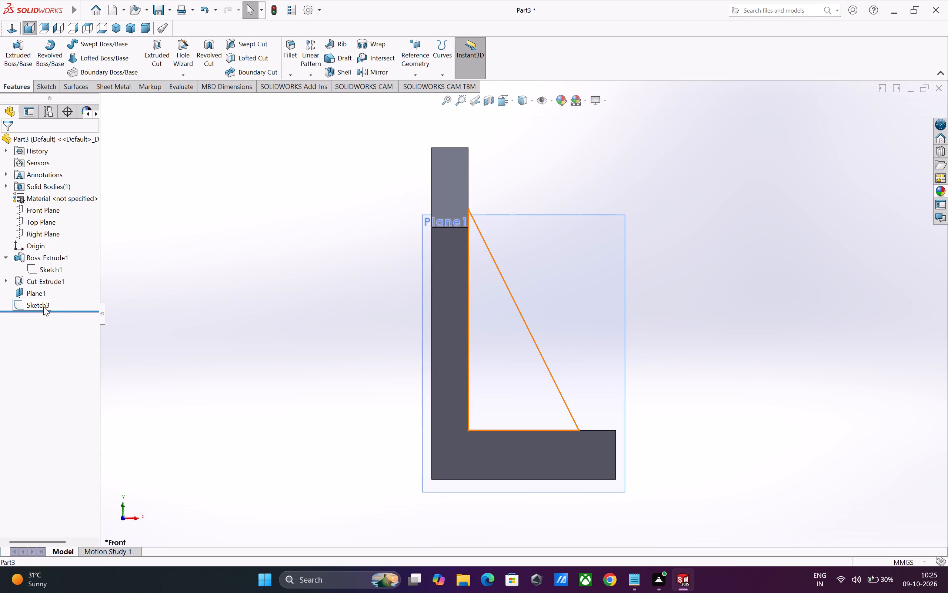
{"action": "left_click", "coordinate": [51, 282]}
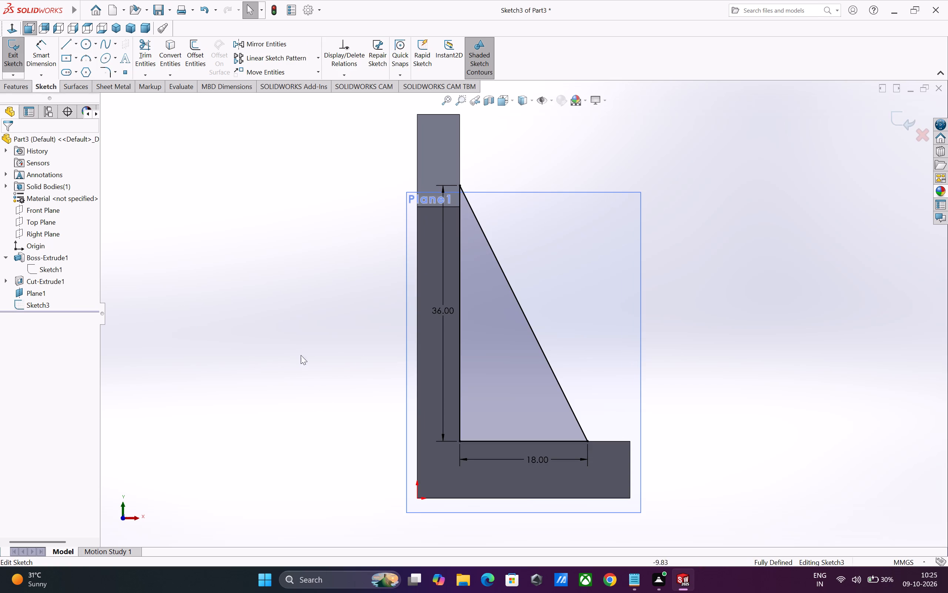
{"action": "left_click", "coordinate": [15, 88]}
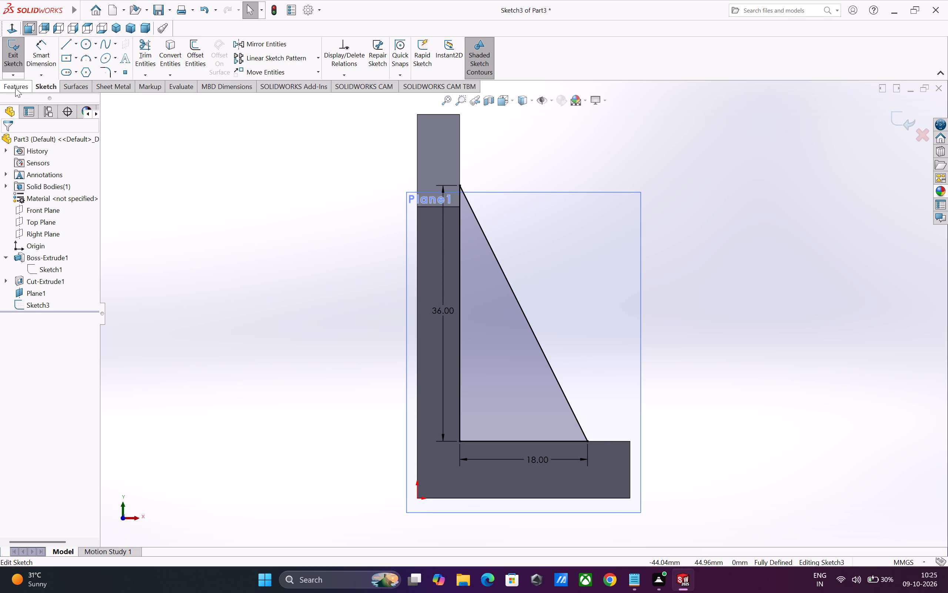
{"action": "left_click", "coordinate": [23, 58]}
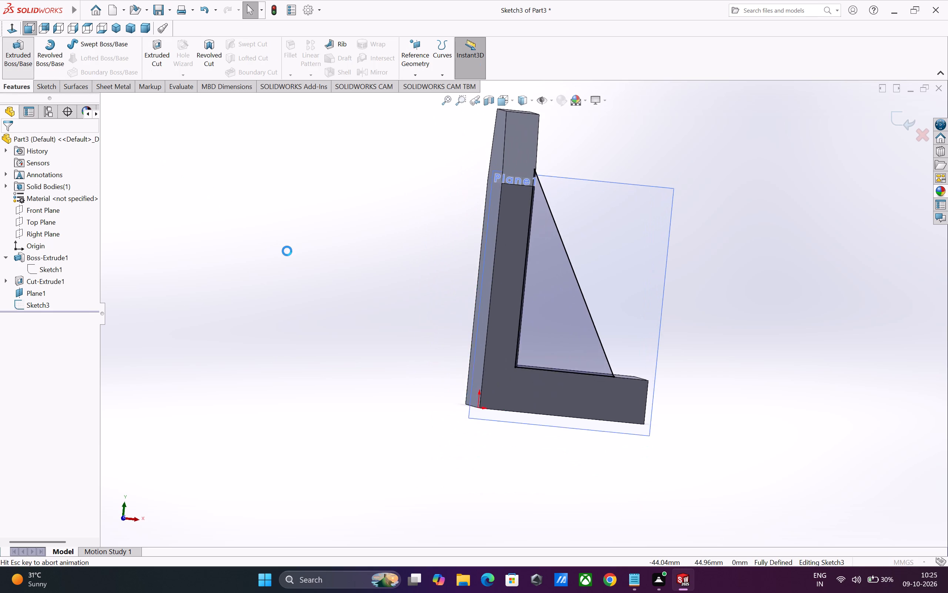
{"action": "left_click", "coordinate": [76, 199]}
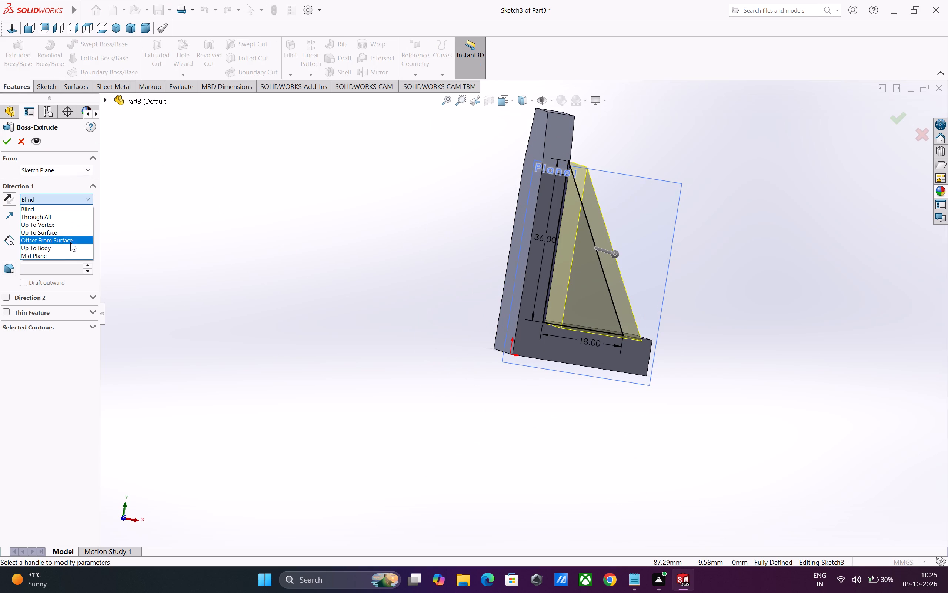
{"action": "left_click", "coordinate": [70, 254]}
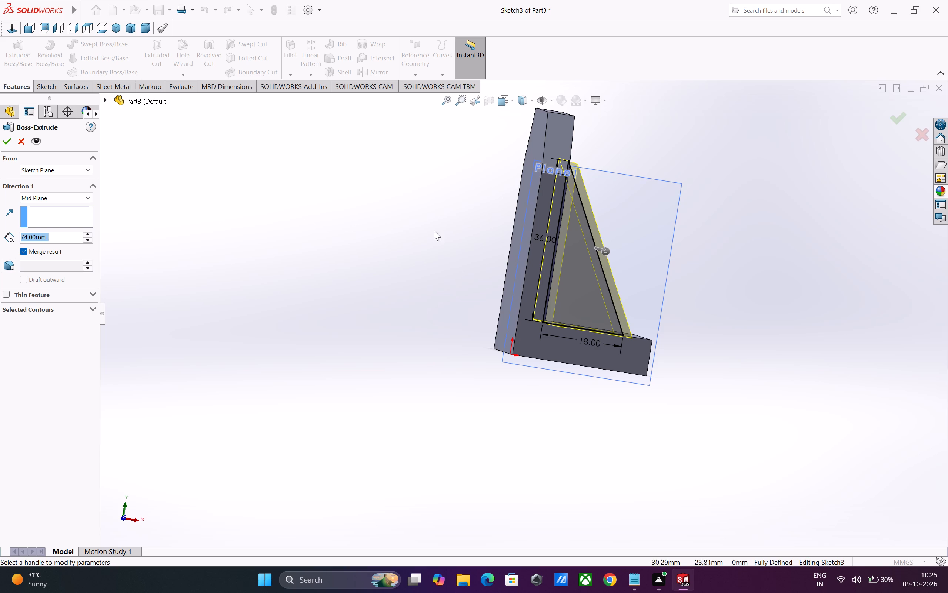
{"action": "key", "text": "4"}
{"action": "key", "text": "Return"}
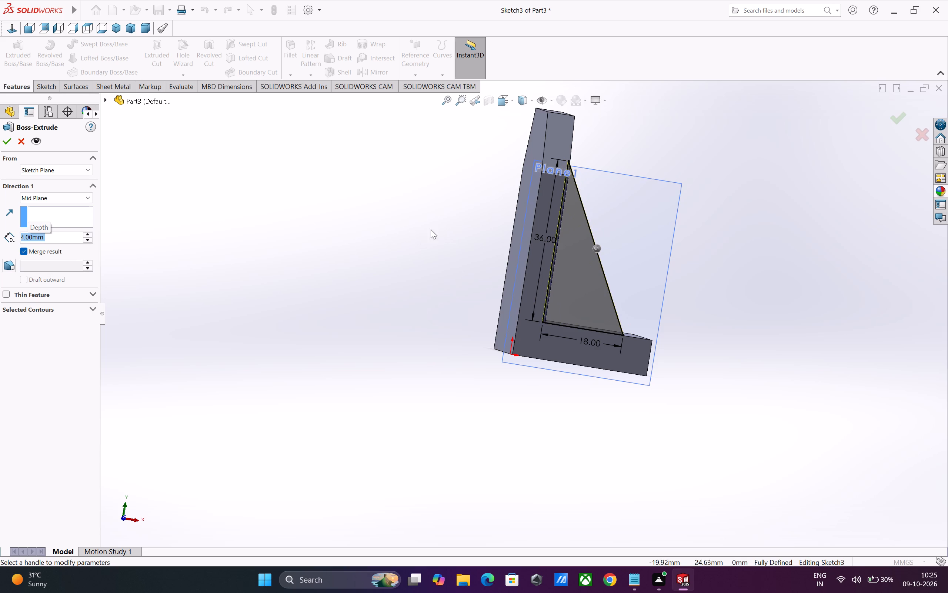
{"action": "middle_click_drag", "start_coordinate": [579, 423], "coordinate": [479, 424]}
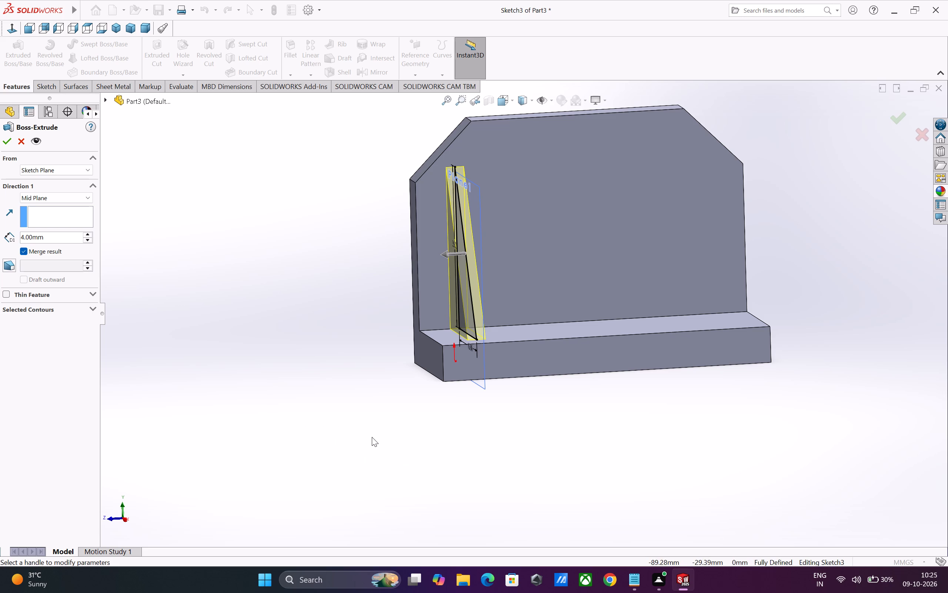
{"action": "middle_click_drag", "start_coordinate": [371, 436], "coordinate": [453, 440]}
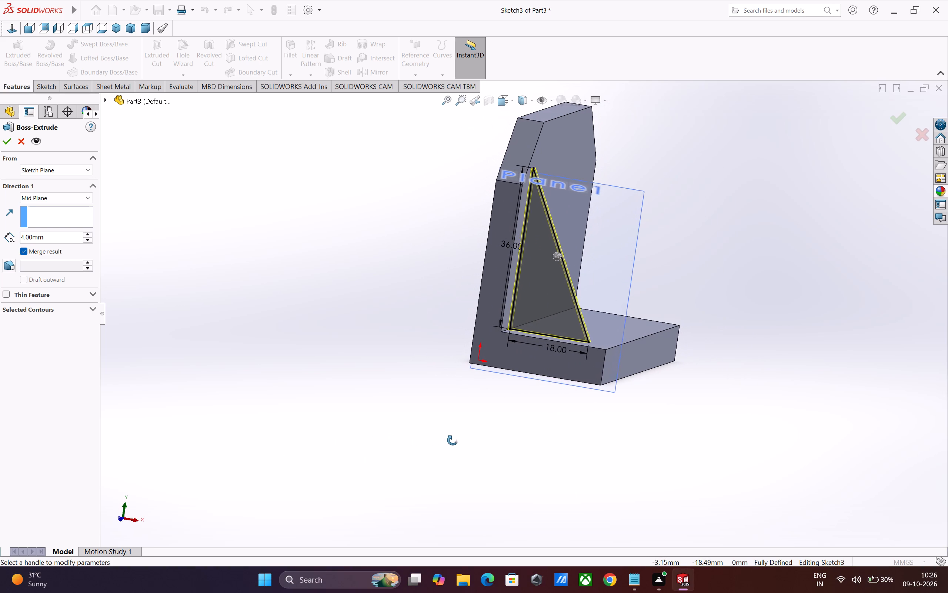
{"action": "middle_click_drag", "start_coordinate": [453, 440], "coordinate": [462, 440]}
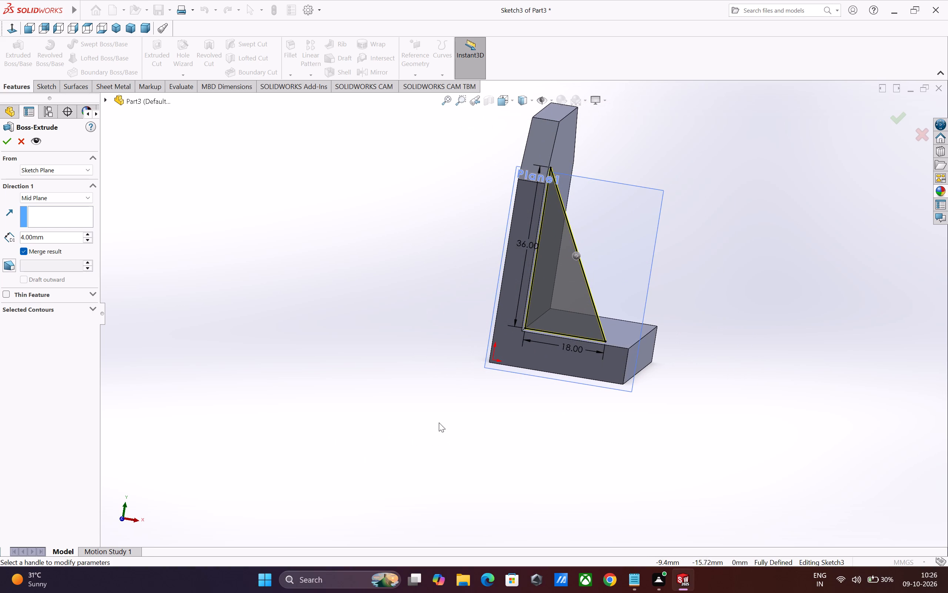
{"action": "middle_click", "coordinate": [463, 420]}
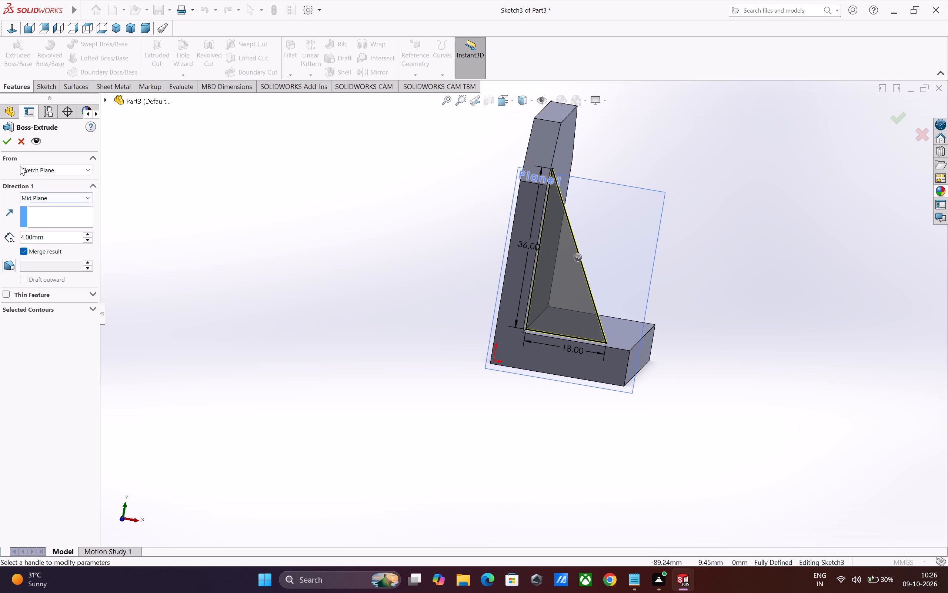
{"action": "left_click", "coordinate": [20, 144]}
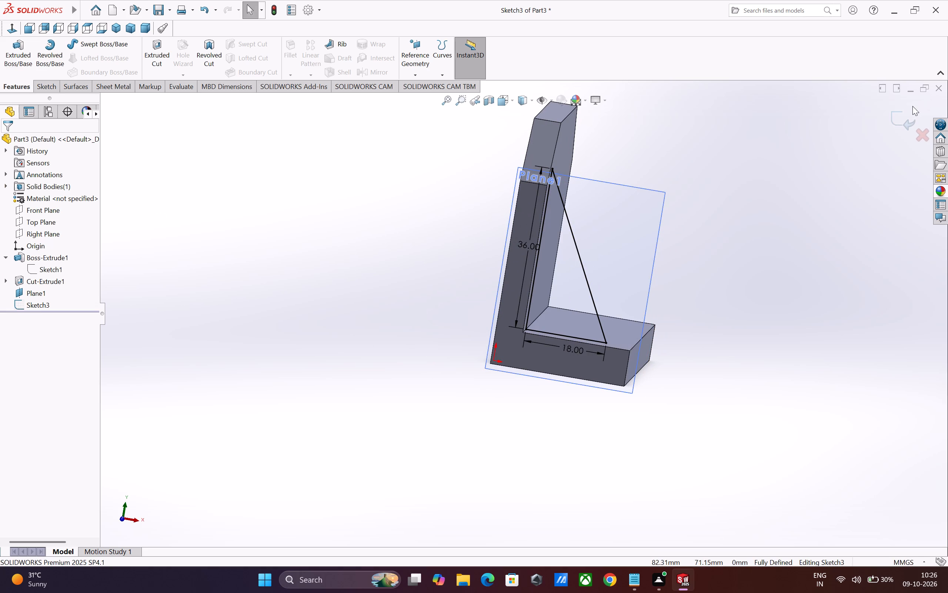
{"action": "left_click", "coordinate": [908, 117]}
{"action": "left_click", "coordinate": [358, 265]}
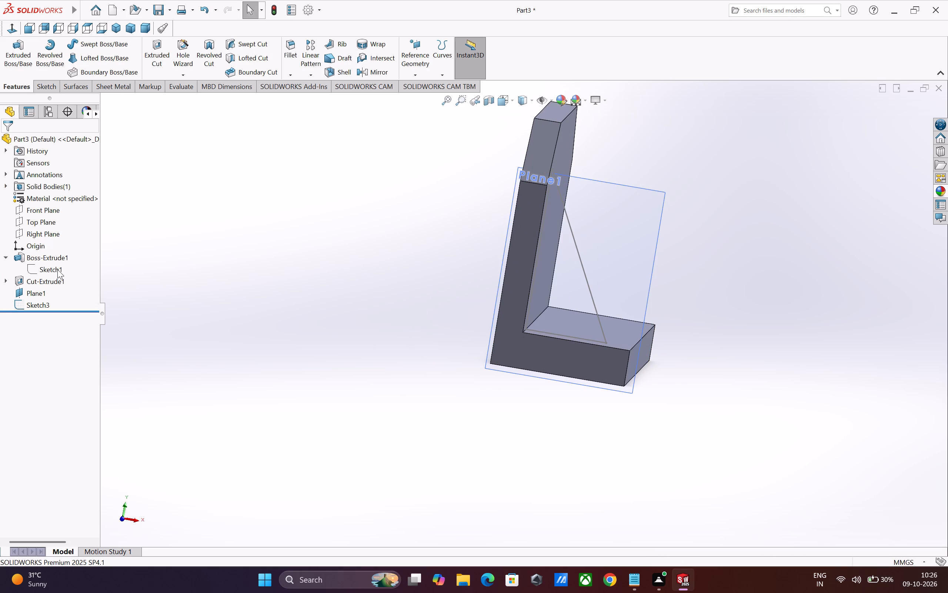
Open the base extrusion's L-profile sketch for editing.
{"action": "left_click", "coordinate": [57, 269]}
{"action": "left_click", "coordinate": [69, 243]}
{"action": "scroll", "coordinate": [528, 471], "scroll_direction": "up", "scroll_amount": 3}
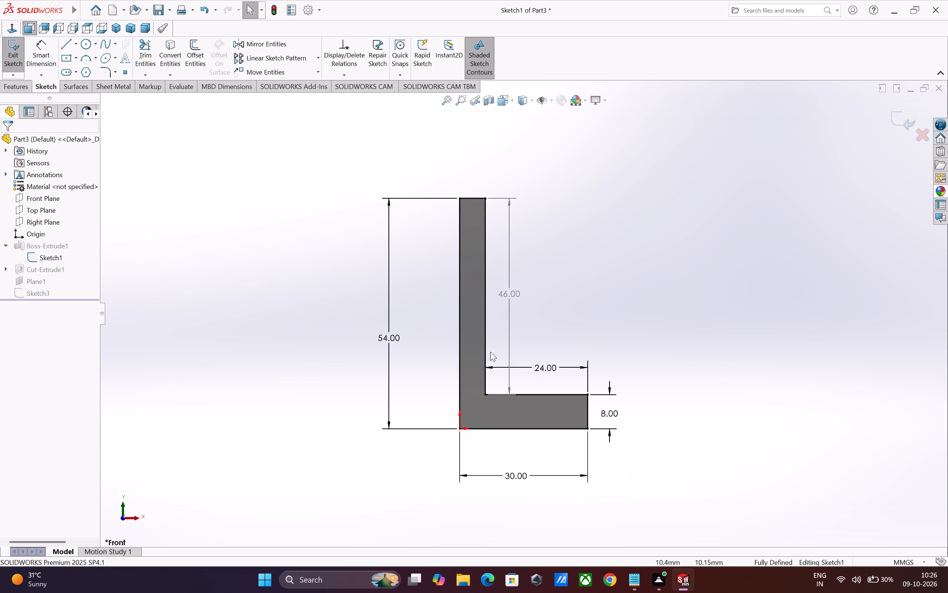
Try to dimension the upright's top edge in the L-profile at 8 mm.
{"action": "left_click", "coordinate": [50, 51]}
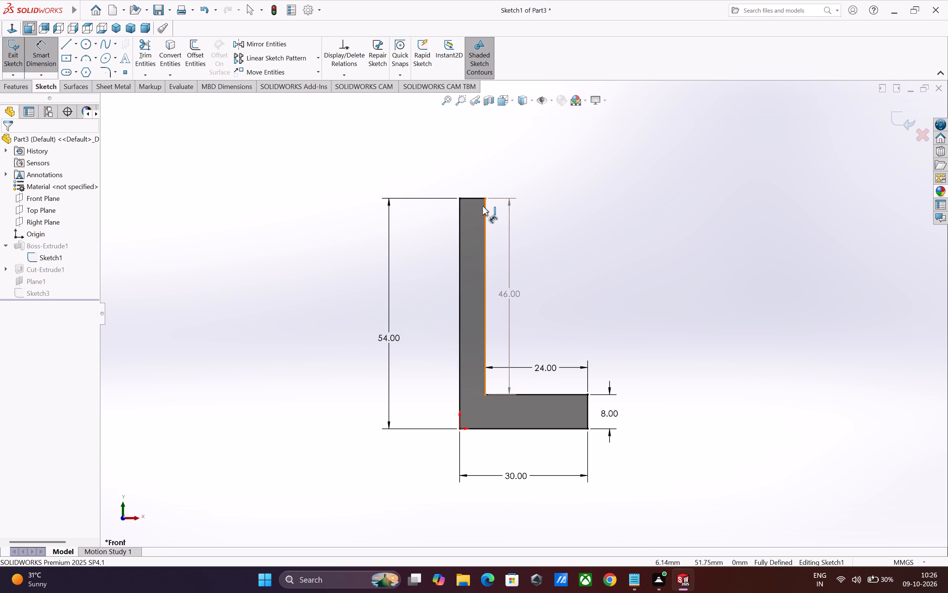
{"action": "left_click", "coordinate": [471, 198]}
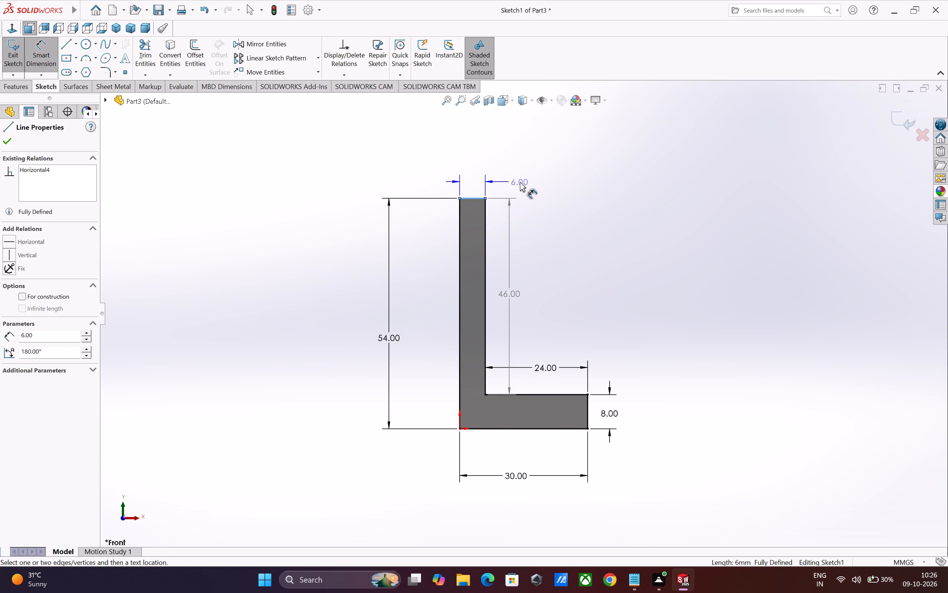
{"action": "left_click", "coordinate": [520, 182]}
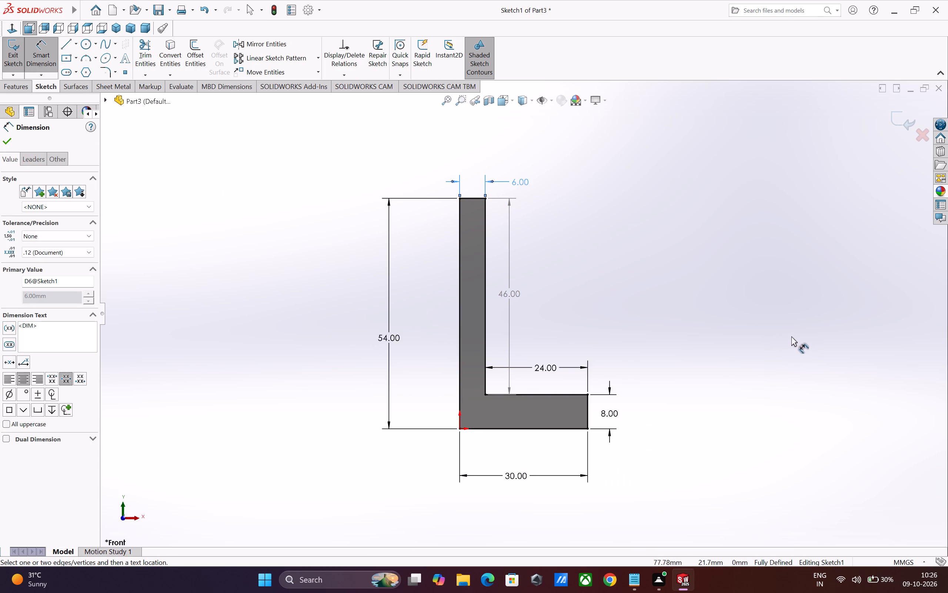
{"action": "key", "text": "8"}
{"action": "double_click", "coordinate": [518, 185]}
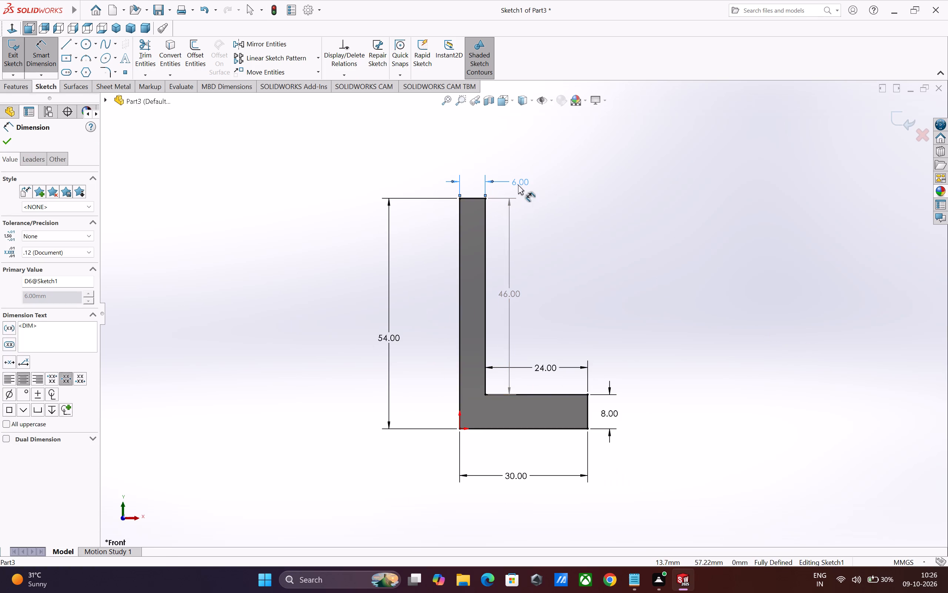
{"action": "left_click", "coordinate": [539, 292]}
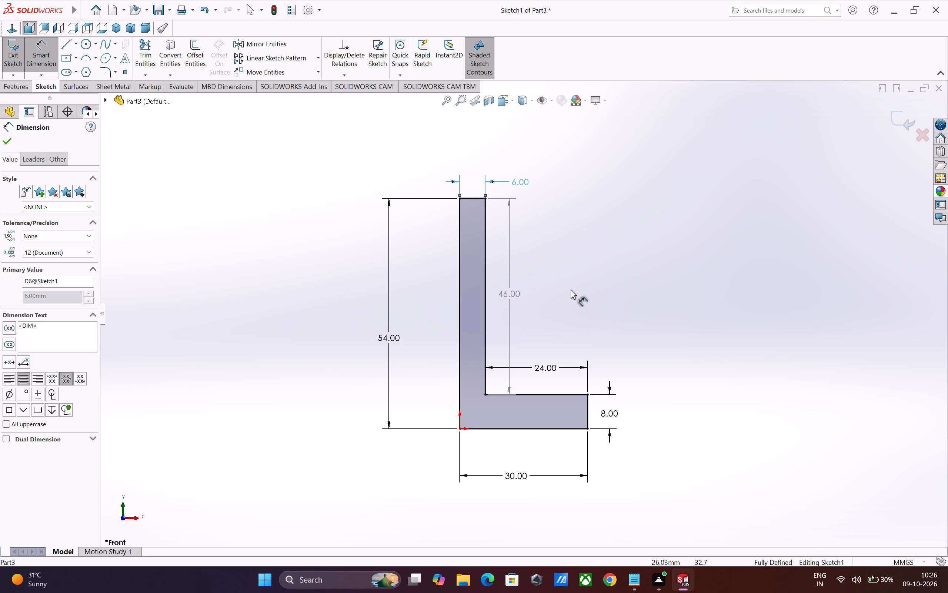
Delete the 24 mm inner foot-length and 46 mm inner-height dimensions from the L-profile sketch.
{"action": "left_click", "coordinate": [541, 367]}
{"action": "key", "text": "Delete"}
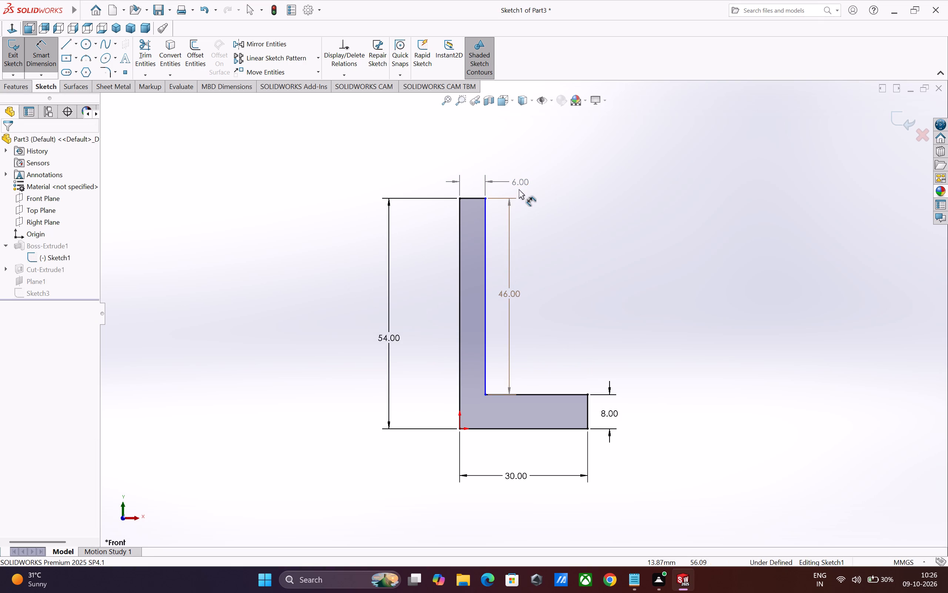
{"action": "double_click", "coordinate": [521, 183]}
{"action": "left_click", "coordinate": [551, 289]}
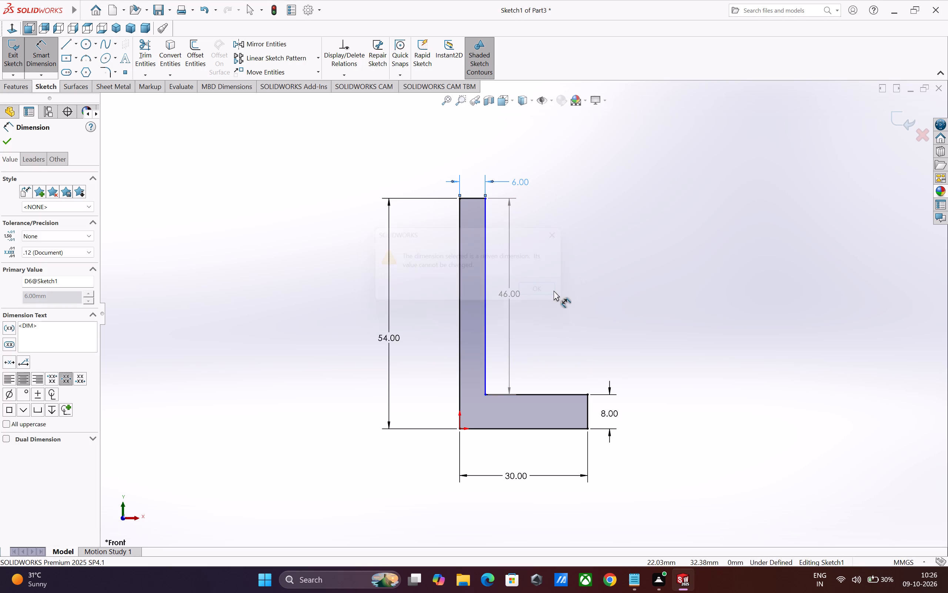
{"action": "key", "text": "Escape"}
{"action": "left_click", "coordinate": [509, 293]}
{"action": "key", "text": "Delete"}
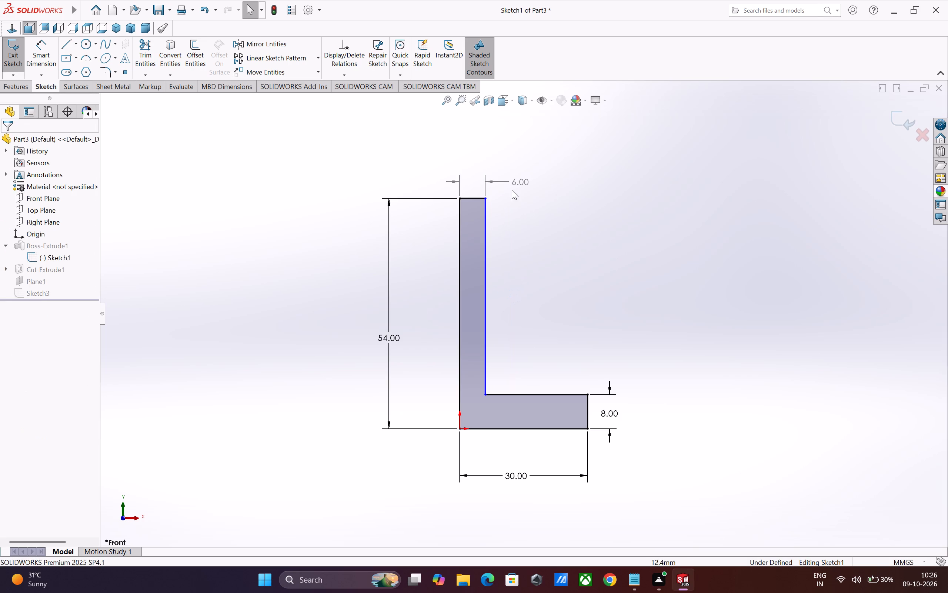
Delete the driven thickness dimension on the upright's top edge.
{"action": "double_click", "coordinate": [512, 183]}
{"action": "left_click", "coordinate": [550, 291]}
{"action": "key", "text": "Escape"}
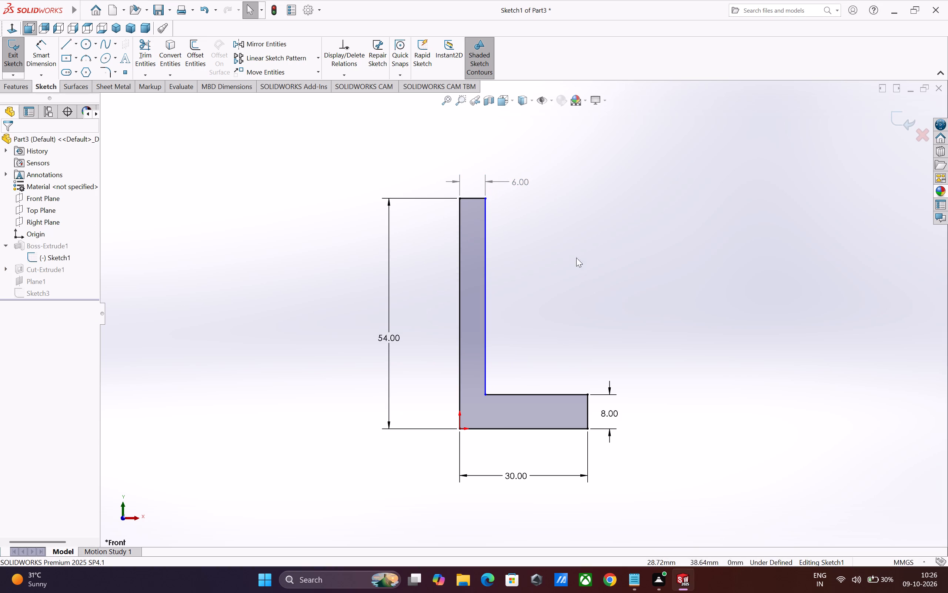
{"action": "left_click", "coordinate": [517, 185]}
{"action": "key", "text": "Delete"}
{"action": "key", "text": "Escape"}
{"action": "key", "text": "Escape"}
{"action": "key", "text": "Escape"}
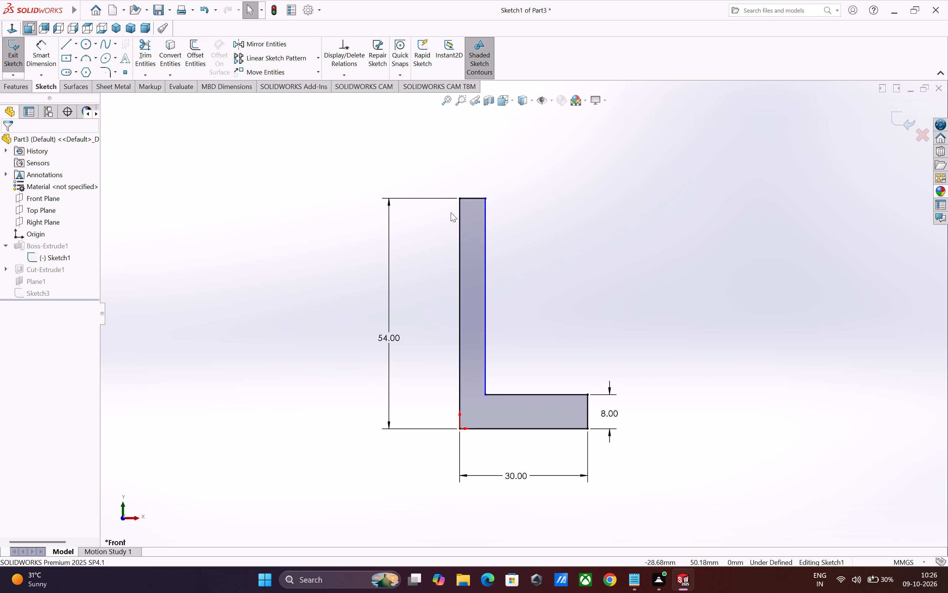
Dimension the upright's top edge in the L-profile sketch at 8 mm.
{"action": "left_click", "coordinate": [48, 64]}
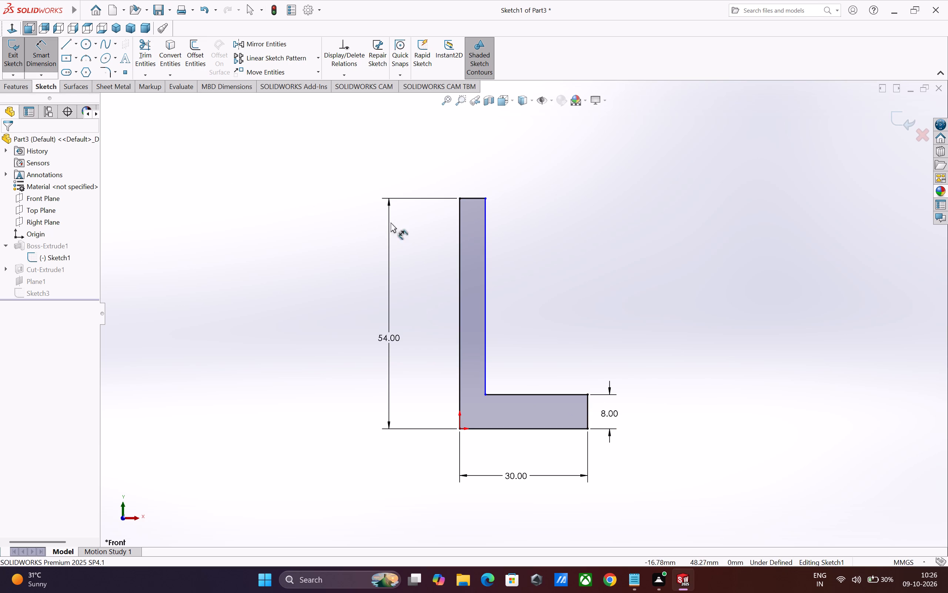
{"action": "left_click", "coordinate": [471, 197]}
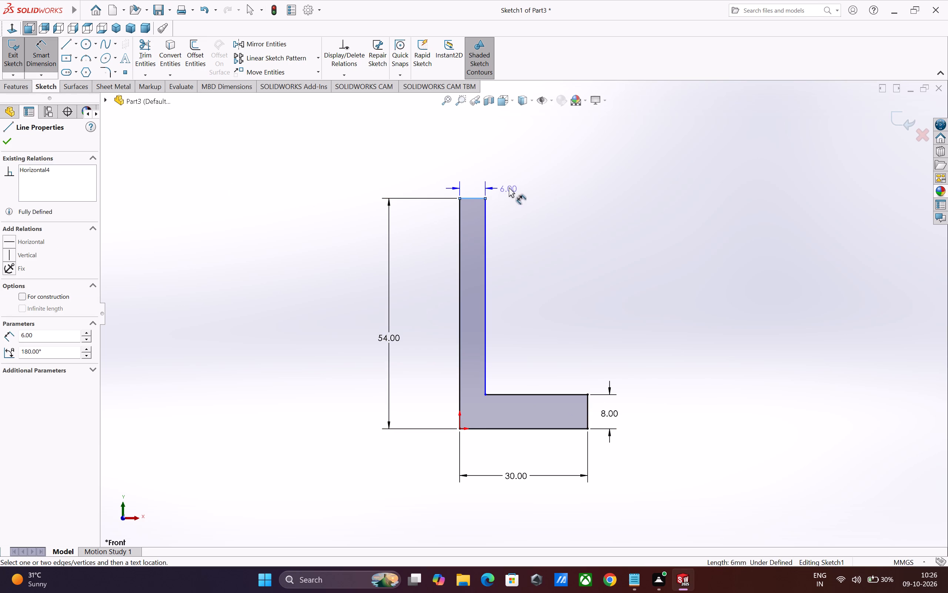
{"action": "left_click", "coordinate": [510, 186]}
{"action": "key", "text": "8"}
{"action": "key", "text": "Return"}
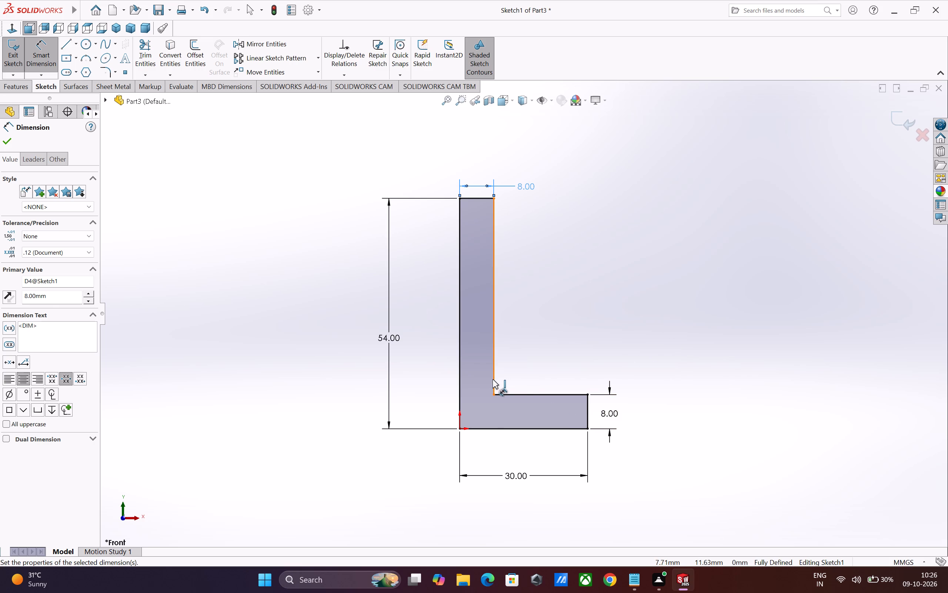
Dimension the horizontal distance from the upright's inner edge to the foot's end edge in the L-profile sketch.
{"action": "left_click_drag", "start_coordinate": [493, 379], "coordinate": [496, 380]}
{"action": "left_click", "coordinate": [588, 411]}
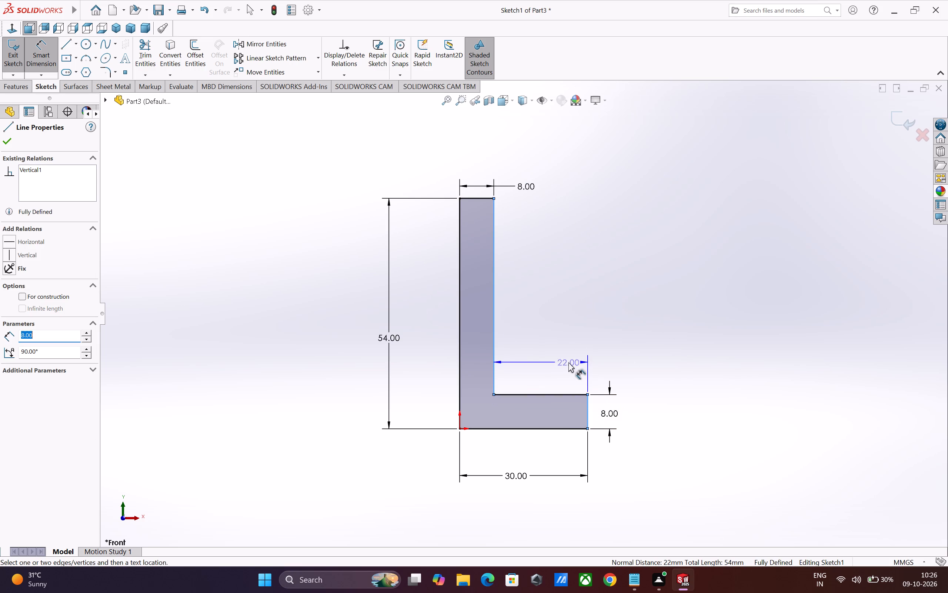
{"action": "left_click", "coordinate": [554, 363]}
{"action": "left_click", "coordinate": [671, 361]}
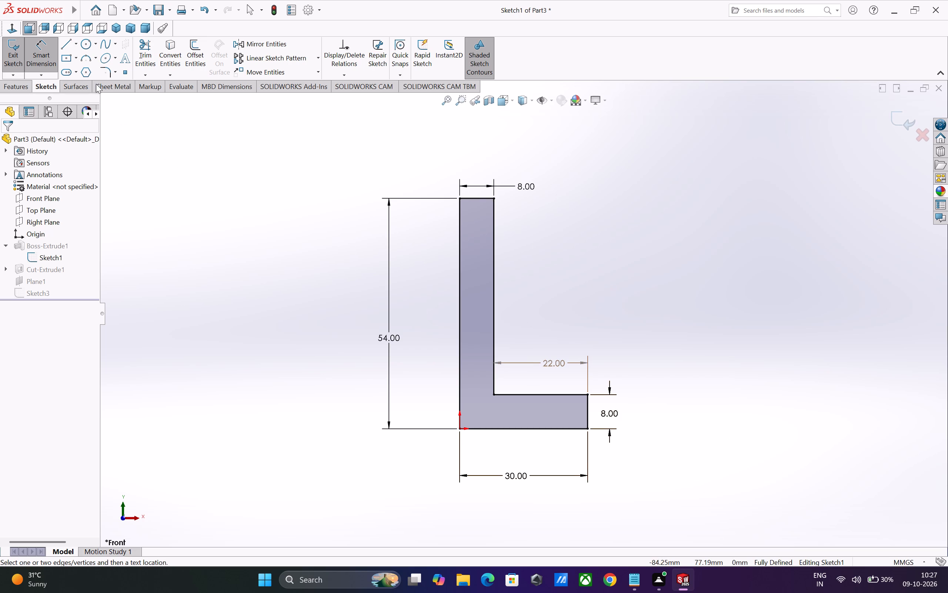
Sketch a horizontal line across the full width of the upright, about 34 mm above the foot's upper edge.
{"action": "left_click", "coordinate": [66, 43]}
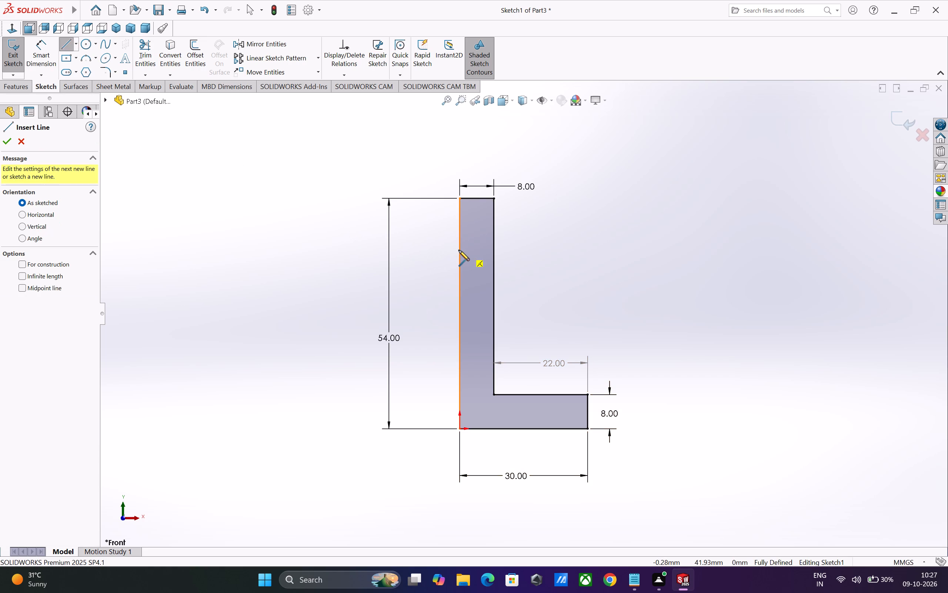
{"action": "left_click", "coordinate": [459, 250]}
{"action": "left_click", "coordinate": [494, 251]}
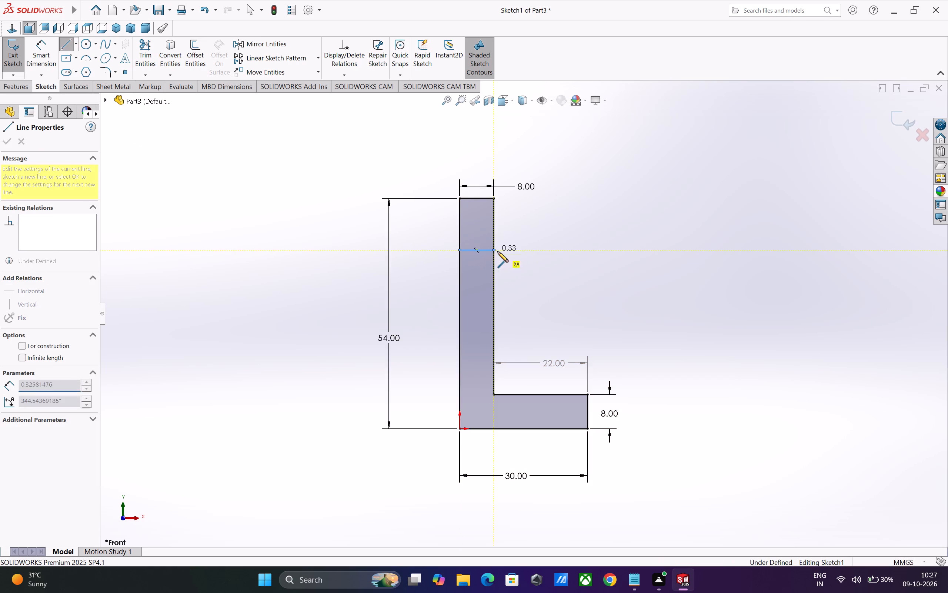
{"action": "key", "text": "Escape"}
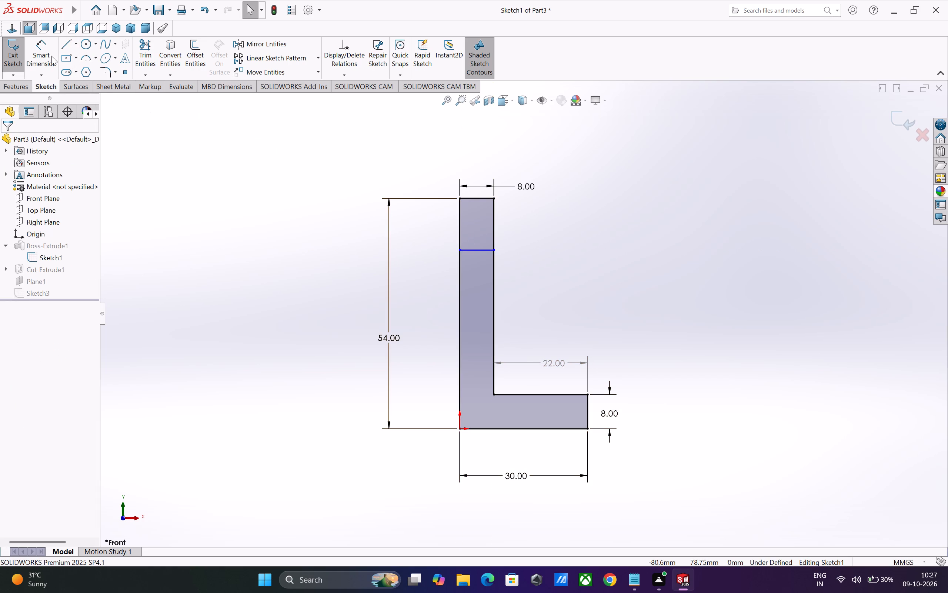
Dimension the line across the upright at 33 mm above the foot's upper edge.
{"action": "left_click_drag", "start_coordinate": [47, 56], "coordinate": [55, 60]}
{"action": "left_click", "coordinate": [465, 251]}
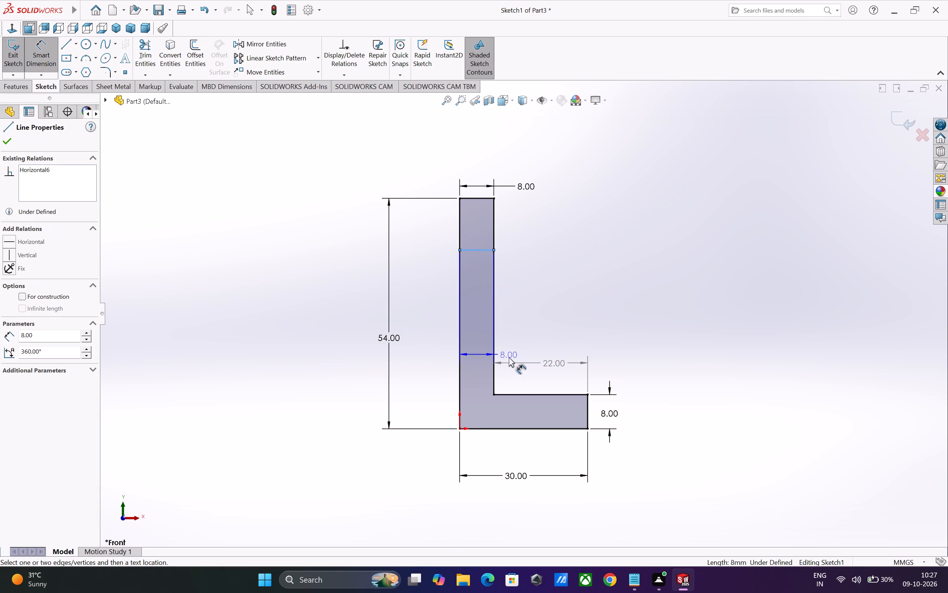
{"action": "left_click", "coordinate": [513, 393]}
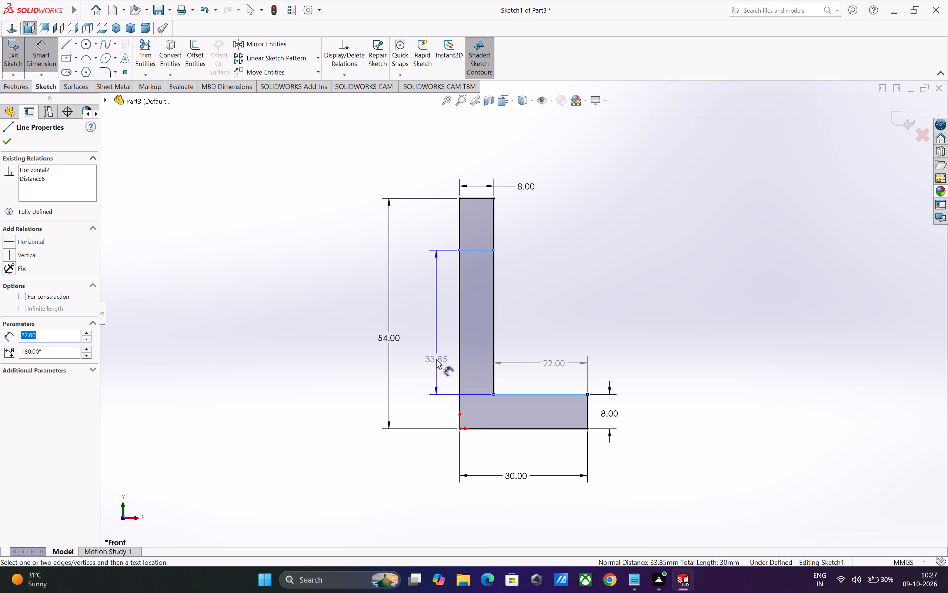
{"action": "left_click", "coordinate": [436, 359]}
{"action": "key", "text": "3"}
{"action": "key", "text": "3"}
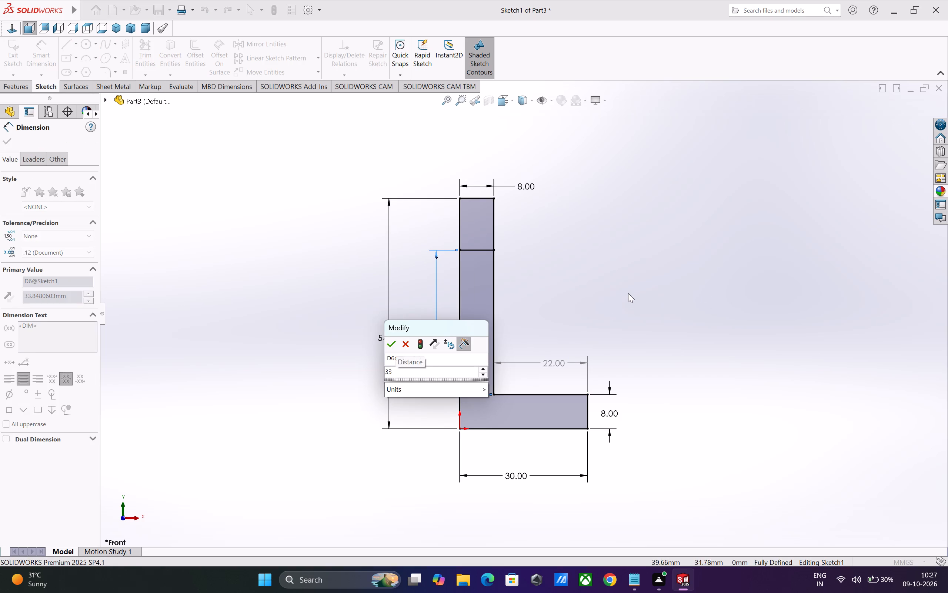
{"action": "key", "text": "Return"}
{"action": "key", "text": "Escape"}
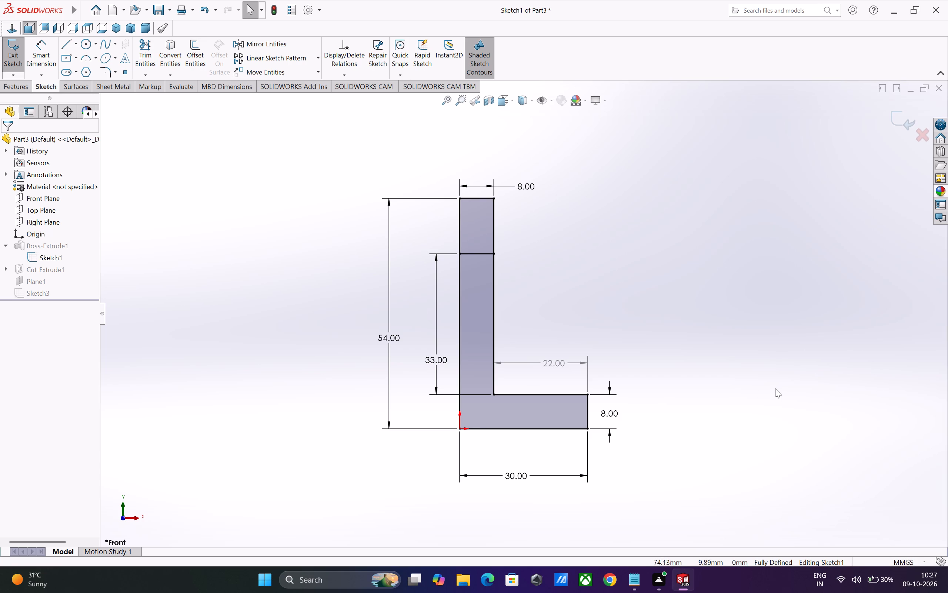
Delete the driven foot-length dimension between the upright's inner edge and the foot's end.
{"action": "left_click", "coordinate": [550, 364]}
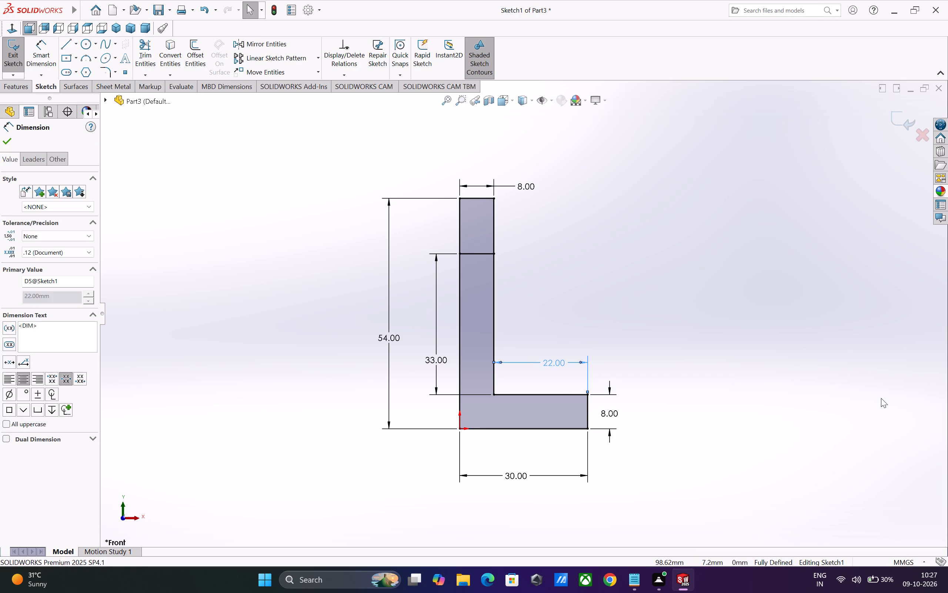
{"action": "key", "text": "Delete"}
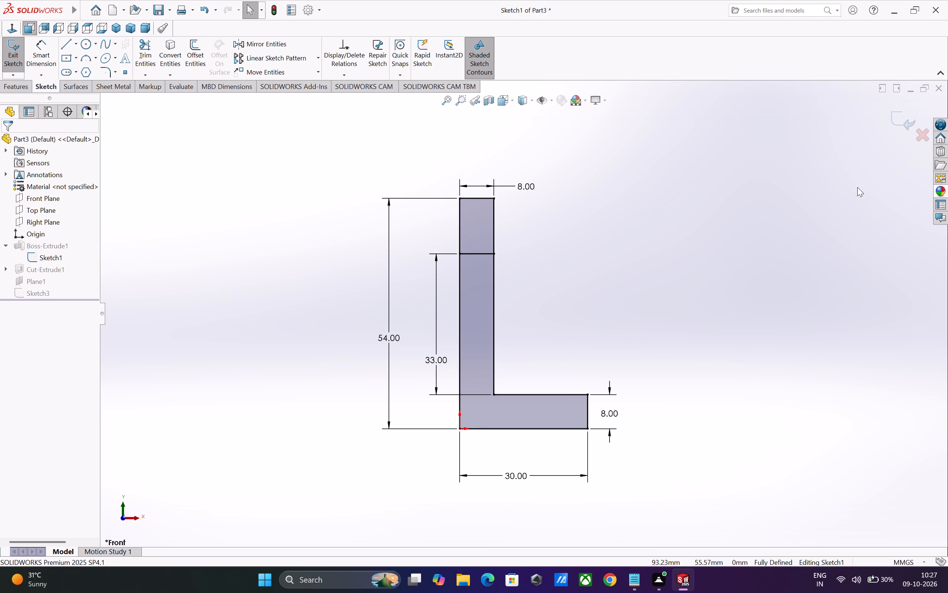
Exit the L-profile sketch and rebuild the part anyway, ignoring the feature errors.
{"action": "left_click", "coordinate": [896, 123]}
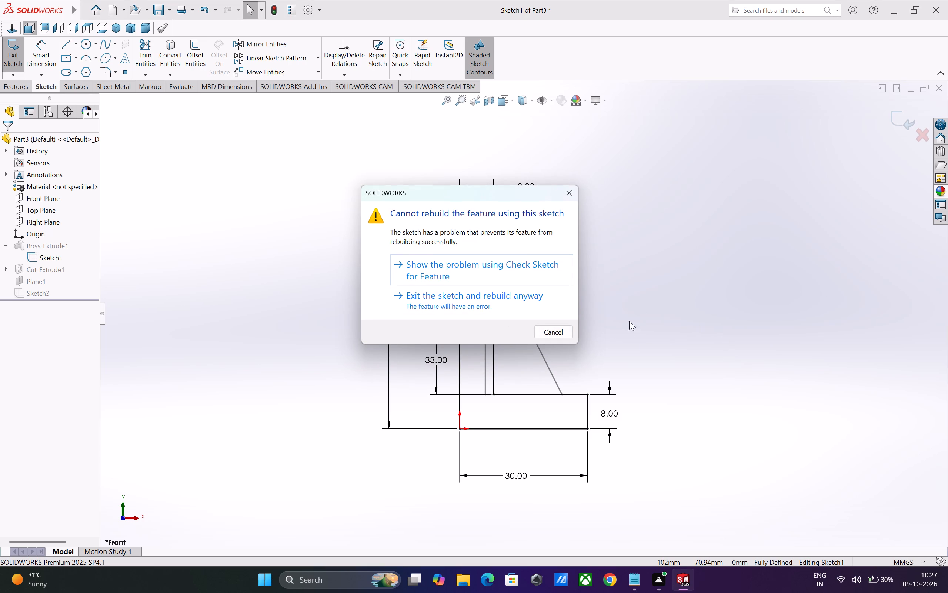
{"action": "left_click", "coordinate": [508, 301]}
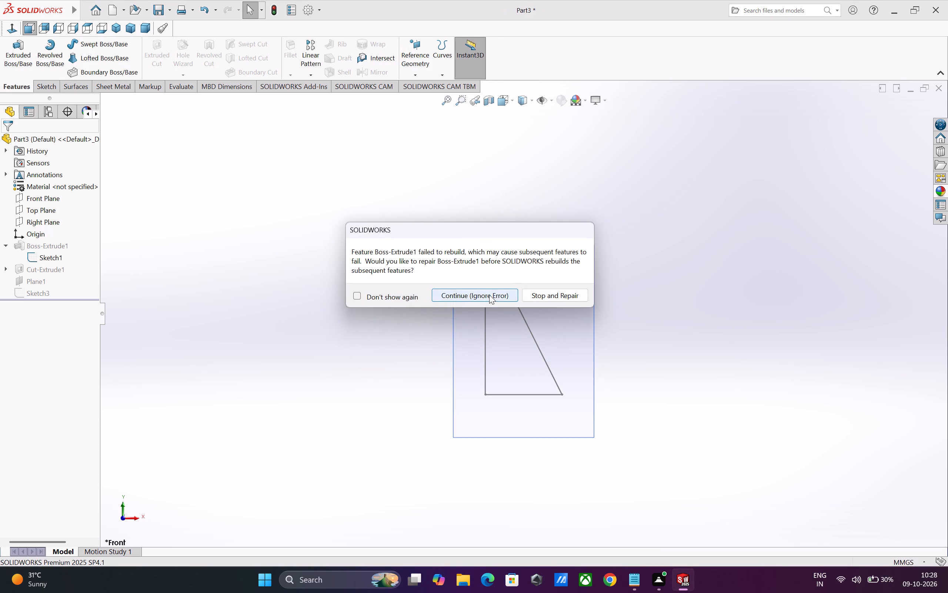
{"action": "left_click", "coordinate": [489, 295]}
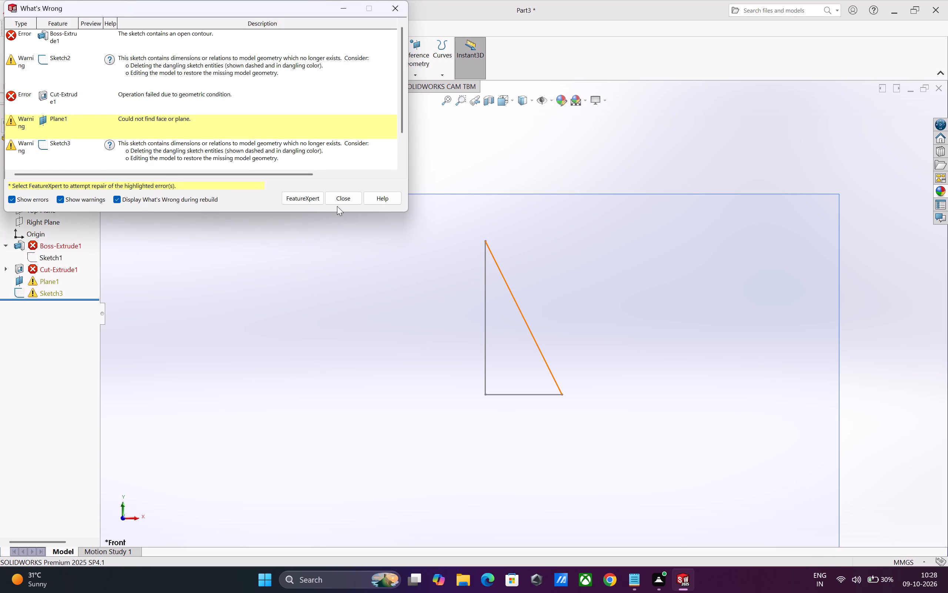
{"action": "left_click", "coordinate": [340, 200]}
Delete the triangular gusset sketch Sketch3 and its reference plane Plane1.
{"action": "scroll", "coordinate": [491, 325], "scroll_direction": "up", "scroll_amount": 4}
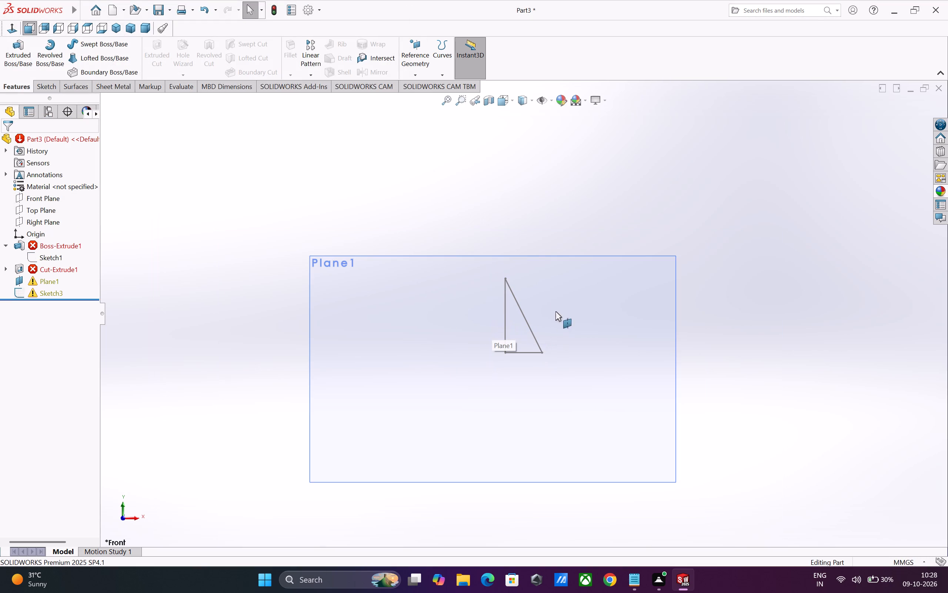
{"action": "right_click", "coordinate": [51, 292]}
{"action": "left_click", "coordinate": [79, 374]}
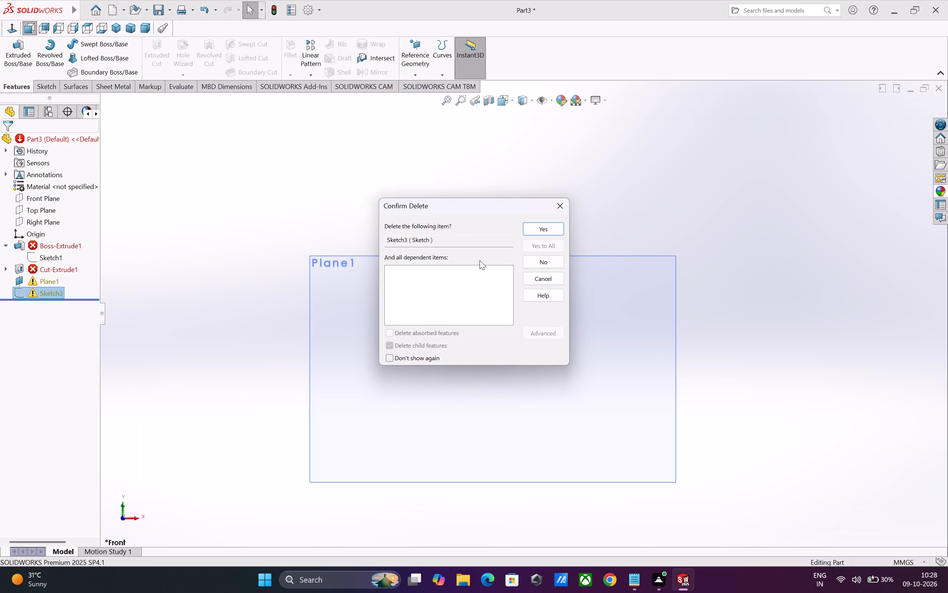
{"action": "key", "text": "Return"}
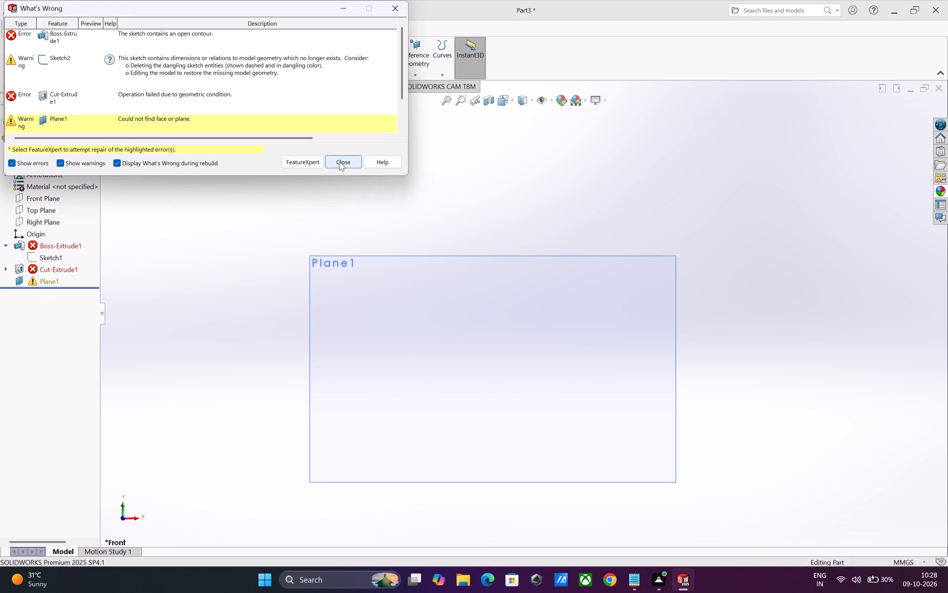
{"action": "left_click", "coordinate": [339, 162]}
{"action": "right_click", "coordinate": [40, 283]}
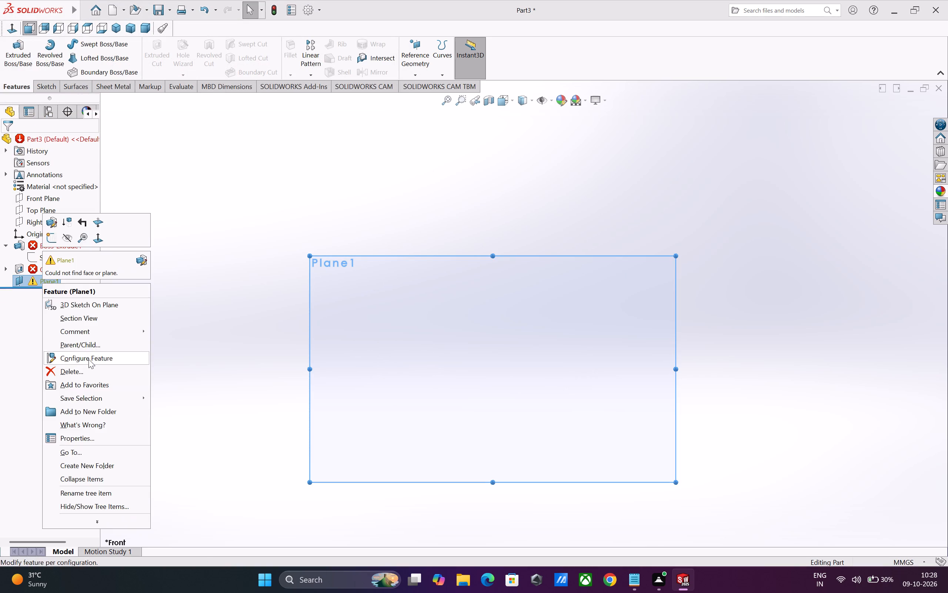
{"action": "left_click", "coordinate": [85, 372]}
{"action": "key", "text": "Return"}
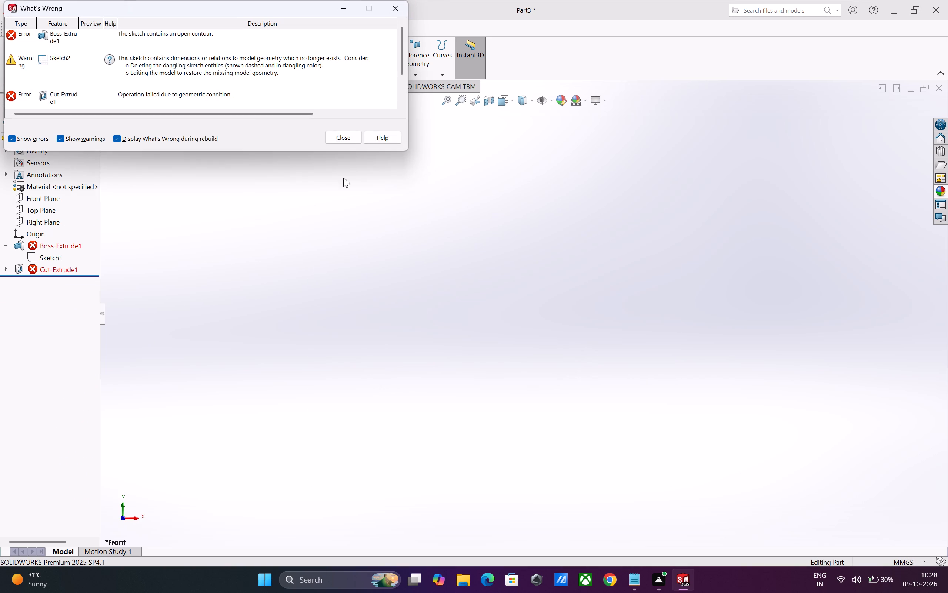
{"action": "left_click", "coordinate": [349, 139]}
Delete the corner cut Cut-Extrude1 and its leftover sketch Sketch2.
{"action": "right_click", "coordinate": [73, 272]}
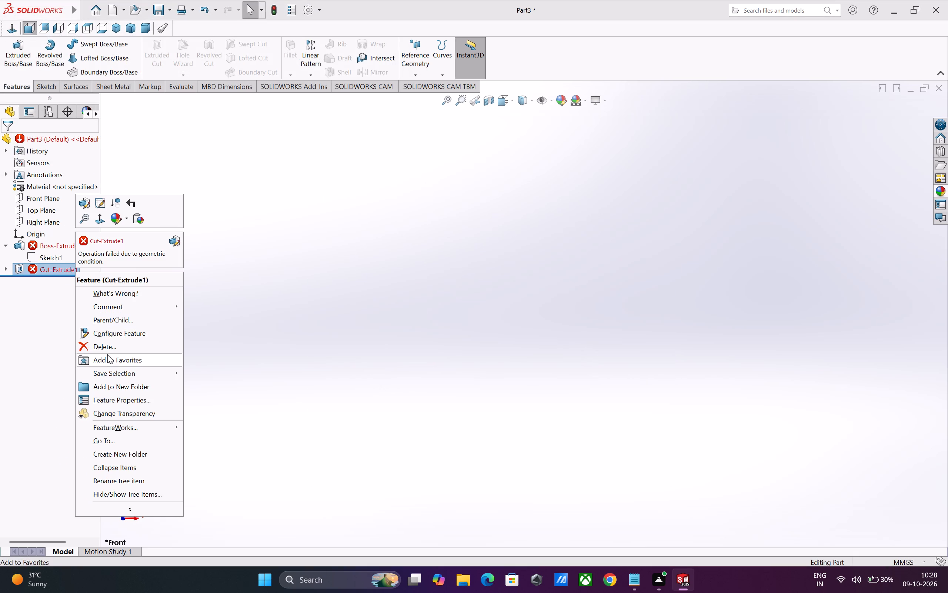
{"action": "left_click", "coordinate": [108, 346]}
{"action": "key", "text": "Return"}
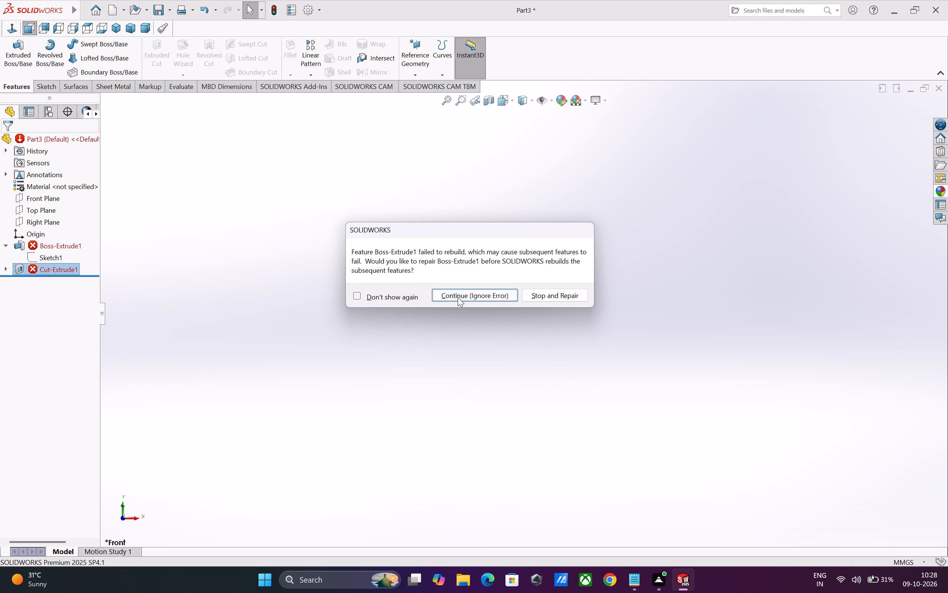
{"action": "left_click", "coordinate": [458, 297]}
{"action": "key", "text": "Return"}
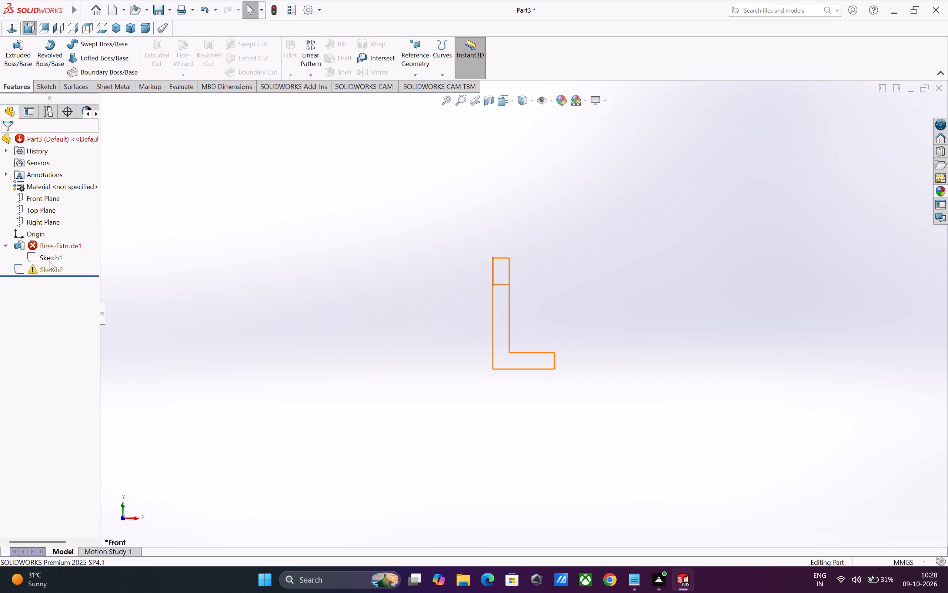
{"action": "right_click", "coordinate": [53, 272]}
{"action": "left_click", "coordinate": [109, 361]}
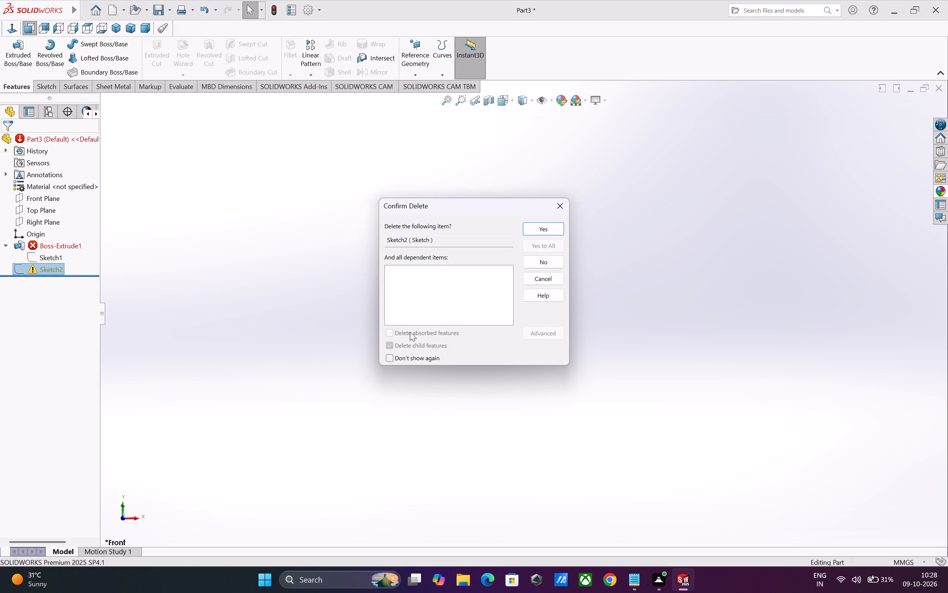
{"action": "left_click", "coordinate": [536, 230]}
{"action": "left_click", "coordinate": [343, 77]}
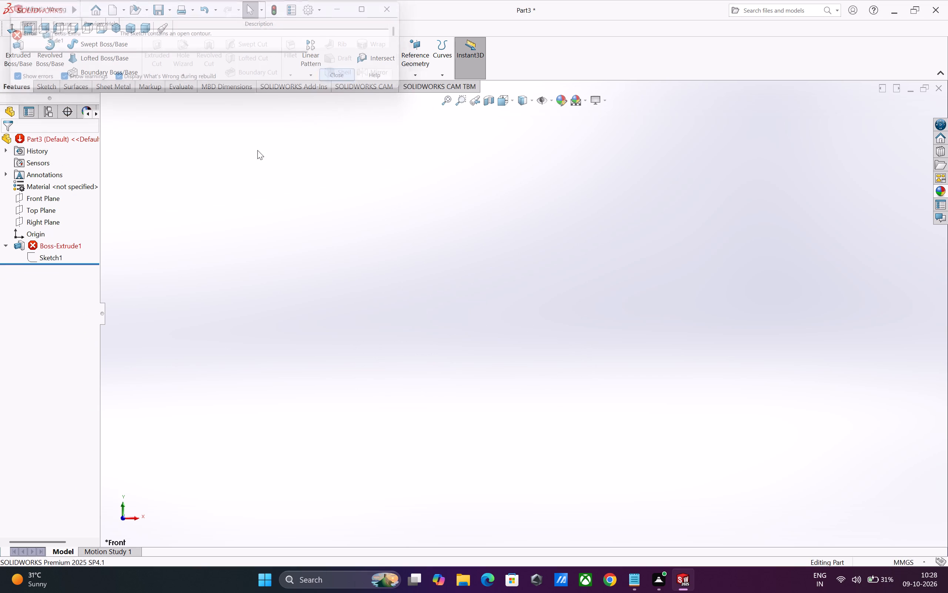
Delete the Boss-Extrude1 feature, keeping the L-profile Sketch1.
{"action": "right_click", "coordinate": [57, 245]}
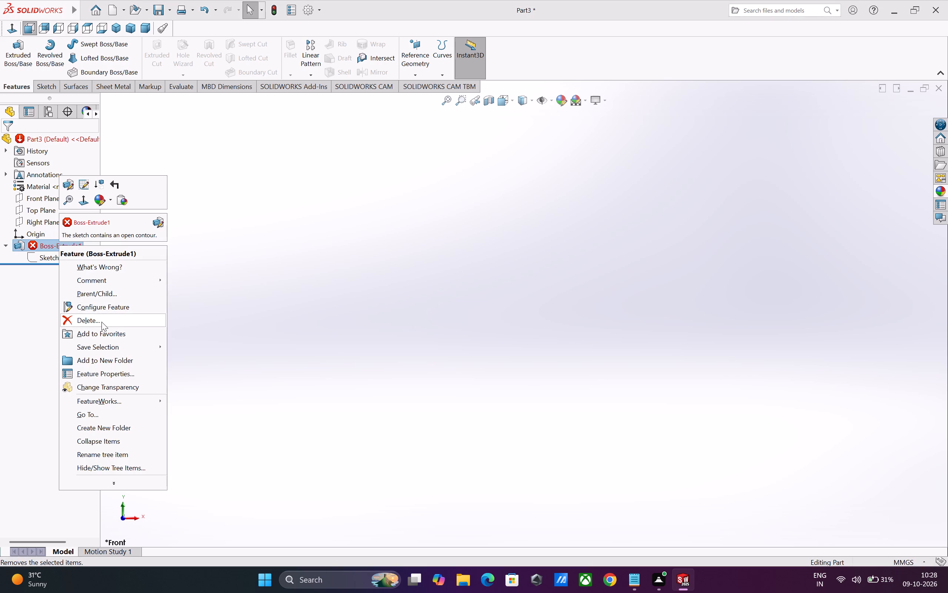
{"action": "left_click", "coordinate": [101, 321]}
{"action": "left_click", "coordinate": [535, 230]}
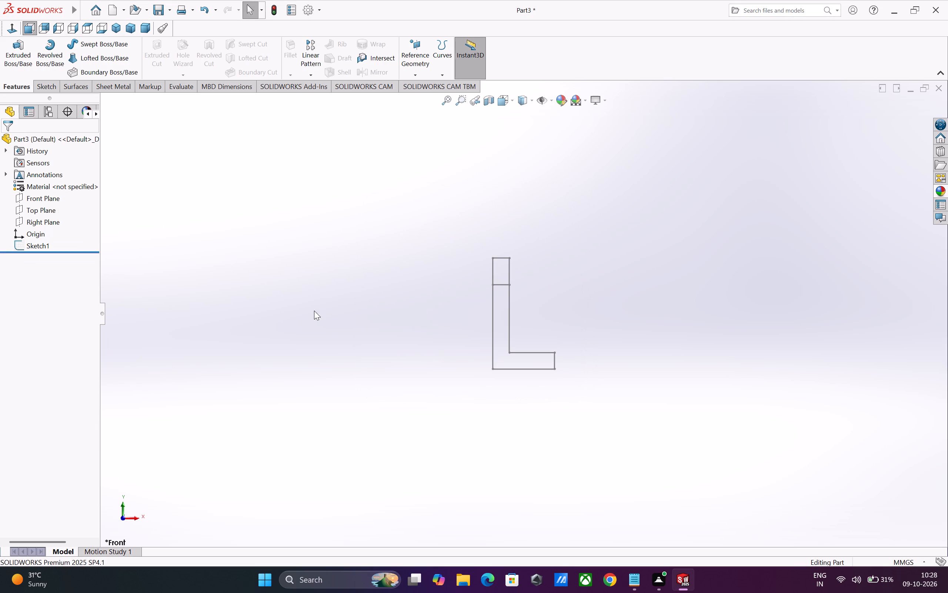
Reopen Sketch1 for editing and move the foot's 8 mm thickness dimension beside the upright's outer edge.
{"action": "left_click", "coordinate": [37, 248]}
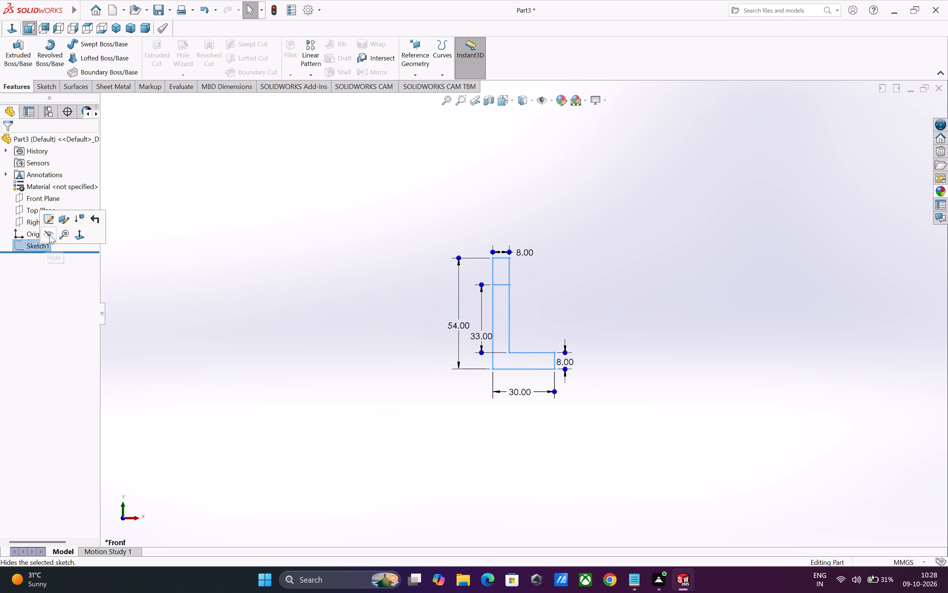
{"action": "left_click", "coordinate": [50, 220]}
{"action": "scroll", "coordinate": [338, 368], "scroll_direction": "up", "scroll_amount": 3}
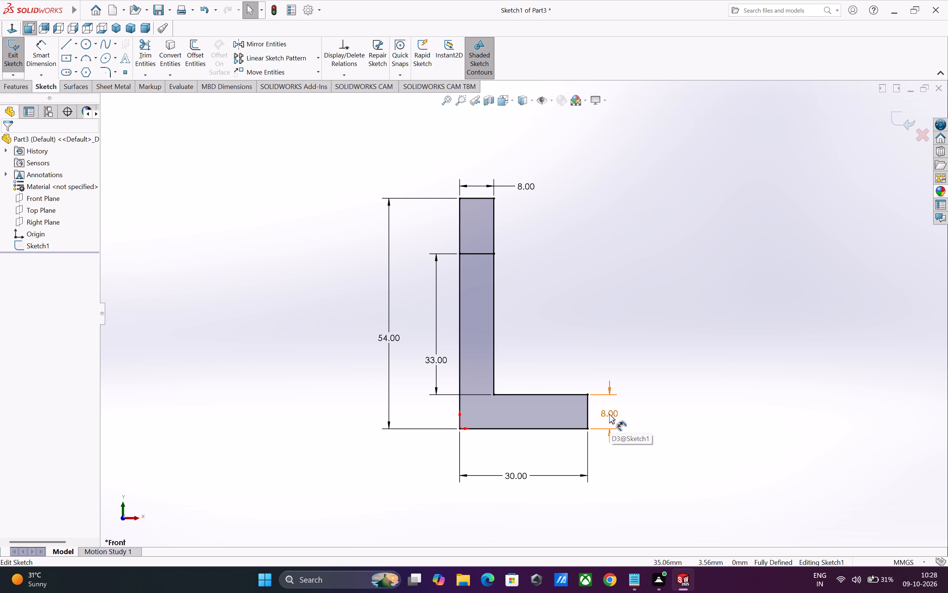
{"action": "left_click_drag", "start_coordinate": [610, 414], "coordinate": [595, 413]}
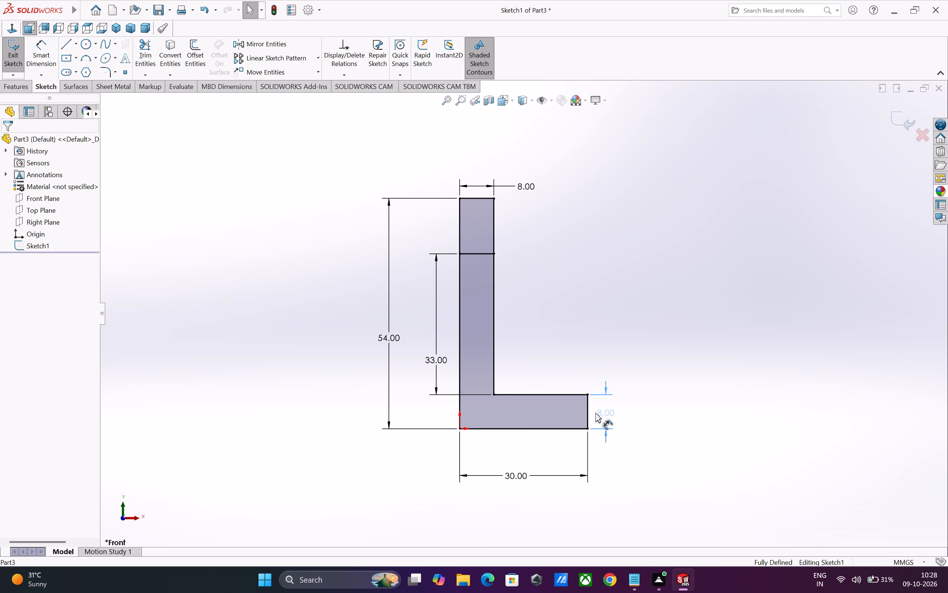
{"action": "left_click_drag", "start_coordinate": [595, 413], "coordinate": [415, 408]}
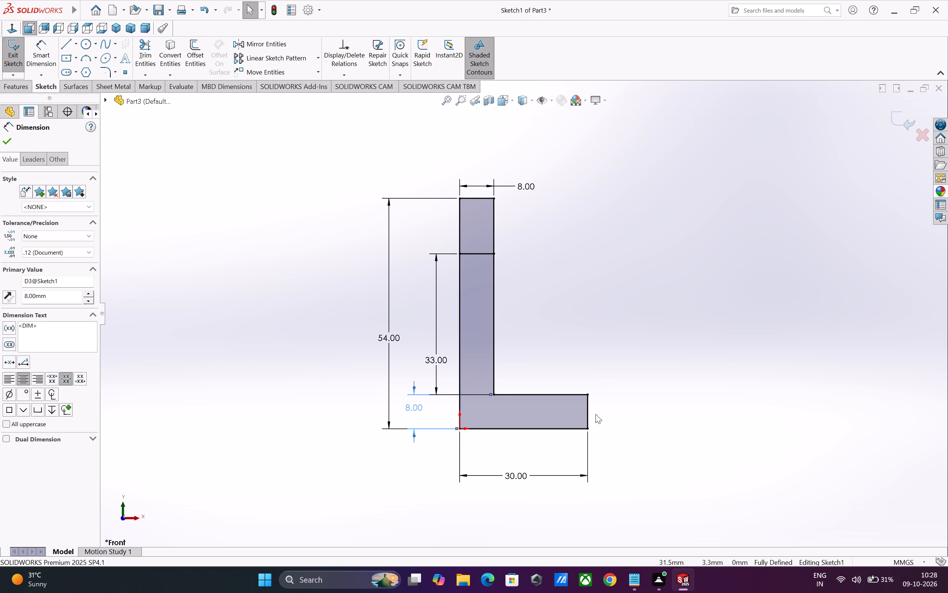
{"action": "left_click", "coordinate": [634, 407]}
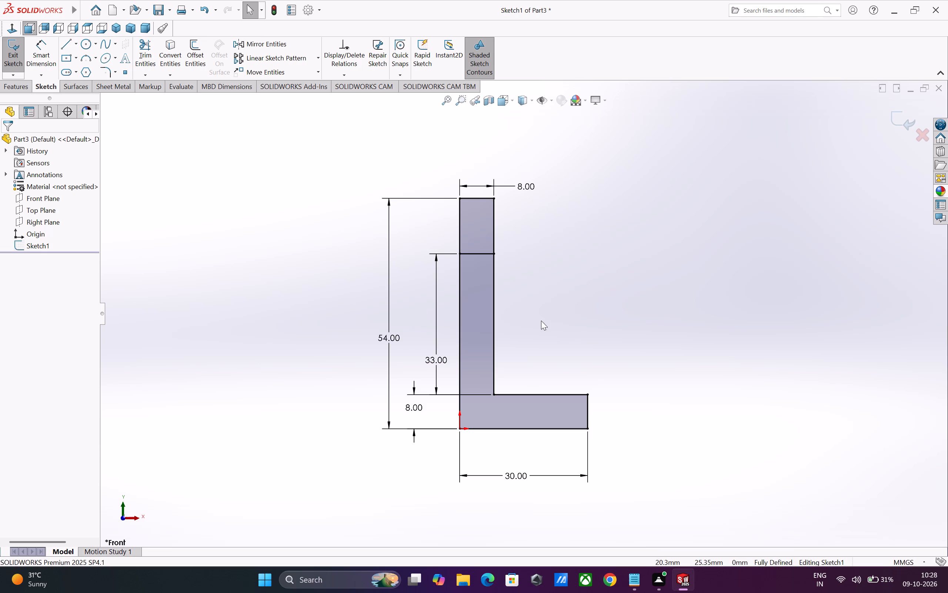
Dimension the vertical distance between the upright's top edge and the line across the upright.
{"action": "left_click_drag", "start_coordinate": [37, 59], "coordinate": [40, 60]}
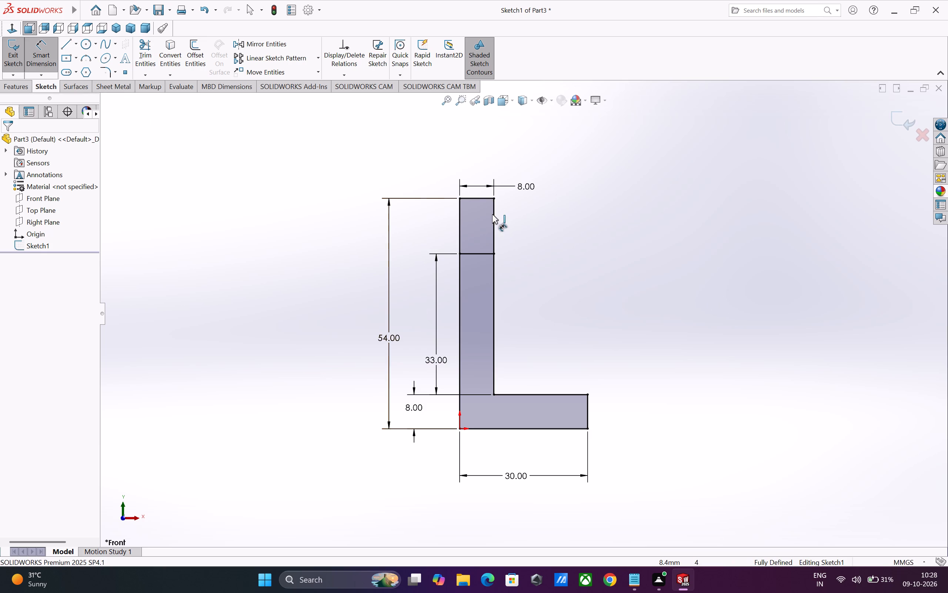
{"action": "left_click", "coordinate": [479, 198]}
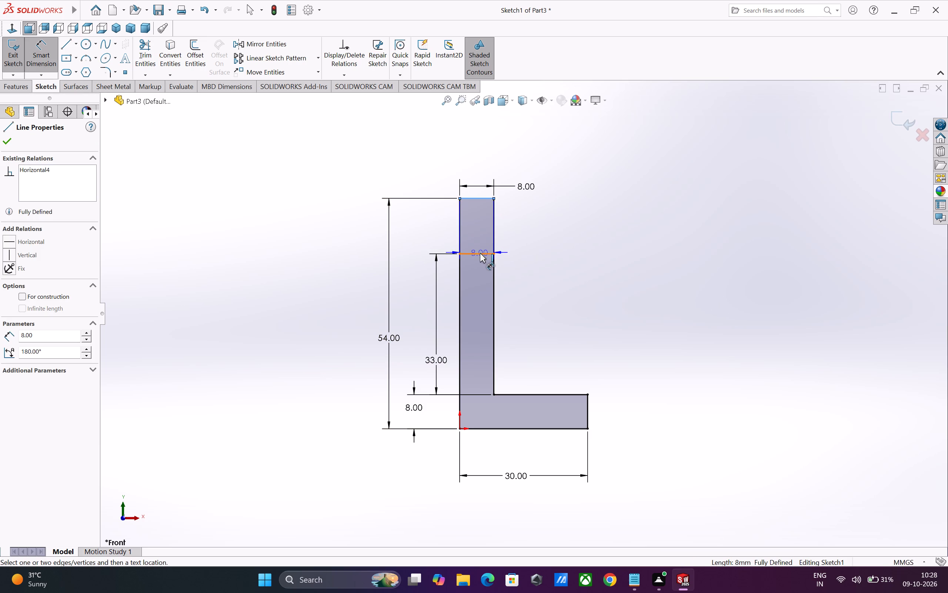
{"action": "left_click", "coordinate": [481, 254]}
{"action": "left_click", "coordinate": [411, 242]}
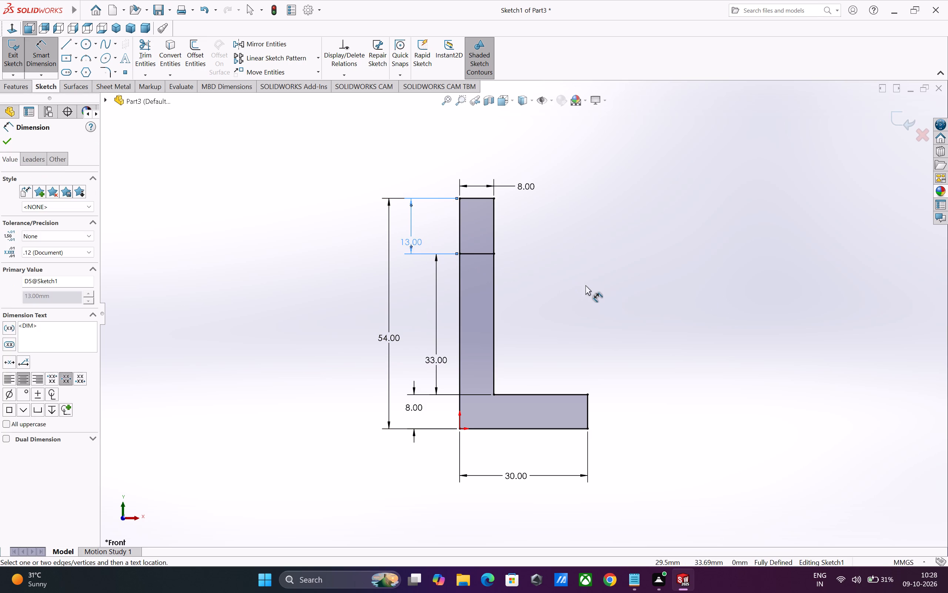
{"action": "left_click", "coordinate": [585, 285]}
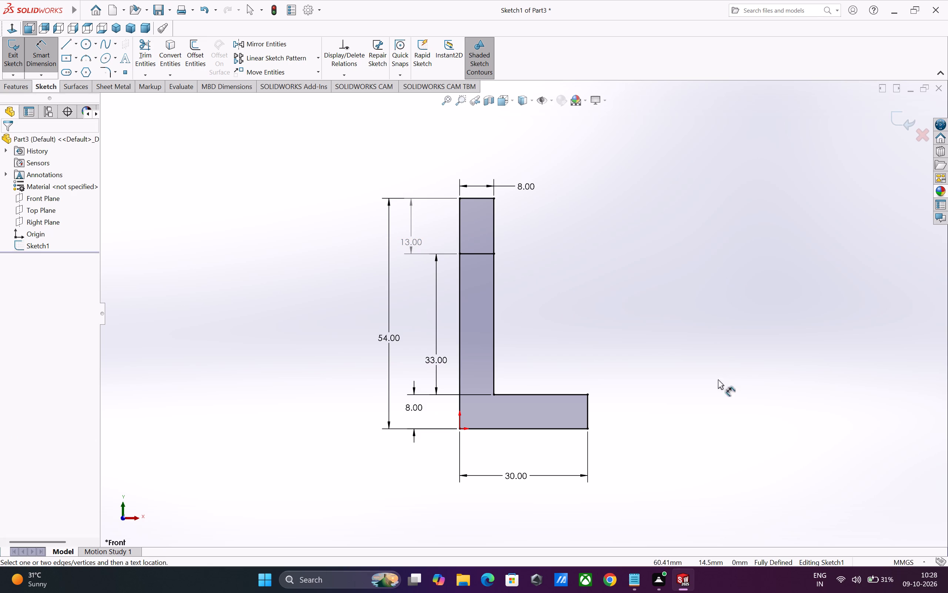
Extrude both regions of the L-profile as a 74 mm blind boss in the reversed direction, away from the front.
{"action": "left_click", "coordinate": [22, 85]}
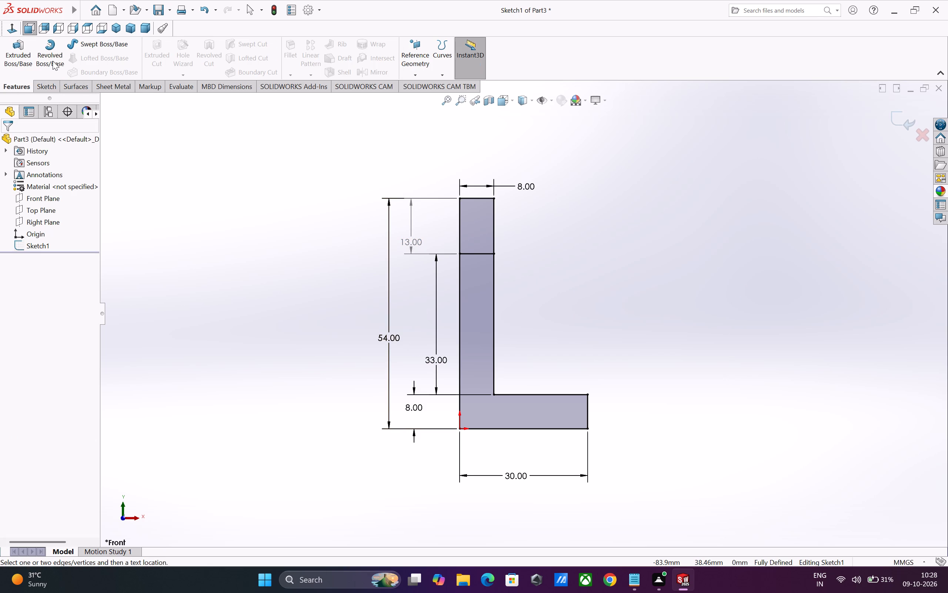
{"action": "left_click_drag", "start_coordinate": [23, 60], "coordinate": [27, 63]}
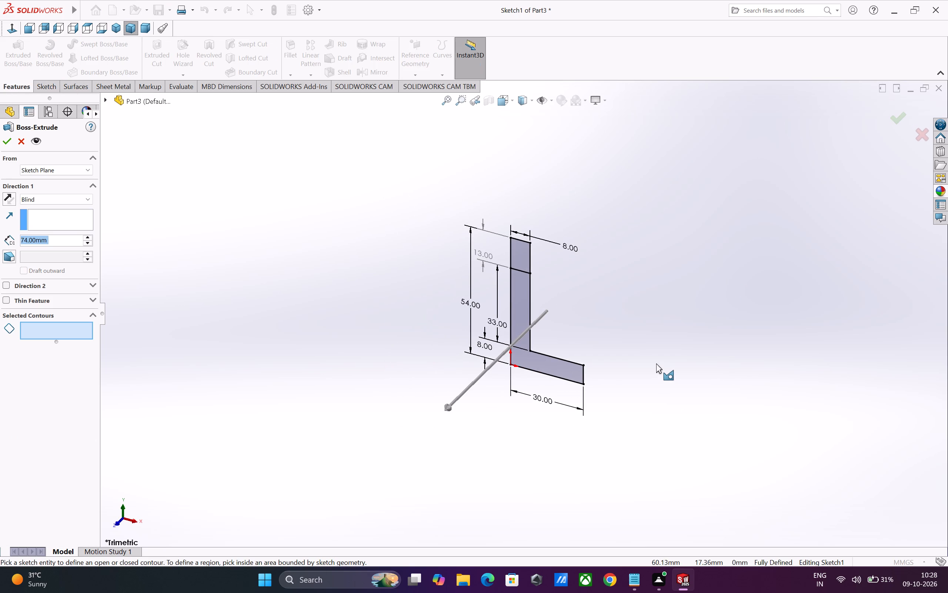
{"action": "left_click", "coordinate": [516, 305]}
{"action": "left_click", "coordinate": [516, 261]}
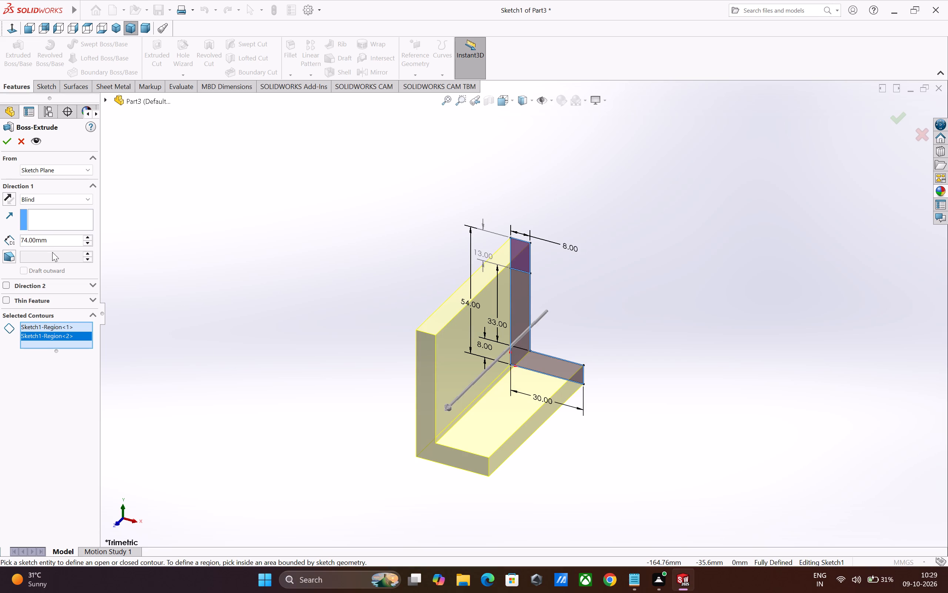
{"action": "left_click", "coordinate": [8, 201]}
{"action": "double_click", "coordinate": [60, 241]}
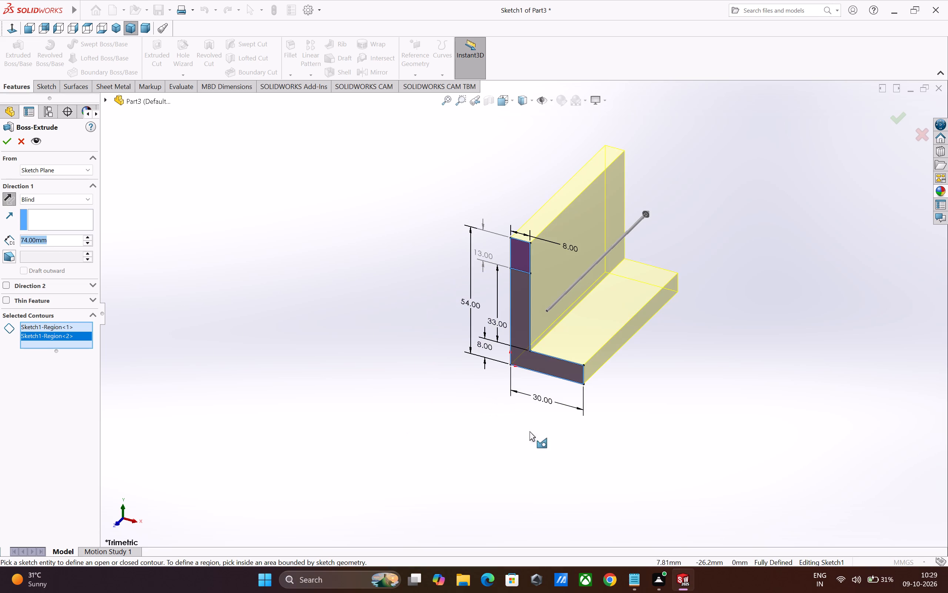
{"action": "key", "text": "7"}
{"action": "key", "text": "4"}
{"action": "key", "text": "Return"}
{"action": "left_click", "coordinate": [2, 143]}
{"action": "left_click", "coordinate": [383, 381]}
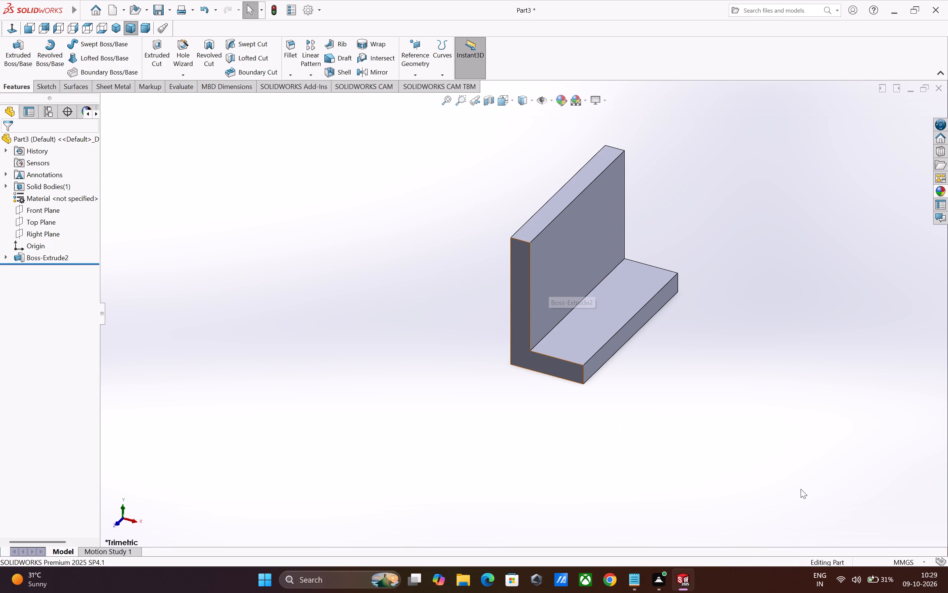
Start a sketch on the upright's outer face and draw a closed triangle about 14.6 mm high and 13.5 mm wide at the top corner above the origin.
{"action": "middle_click_drag", "start_coordinate": [791, 480], "coordinate": [874, 480]}
{"action": "left_click", "coordinate": [595, 288]}
{"action": "left_click", "coordinate": [637, 269]}
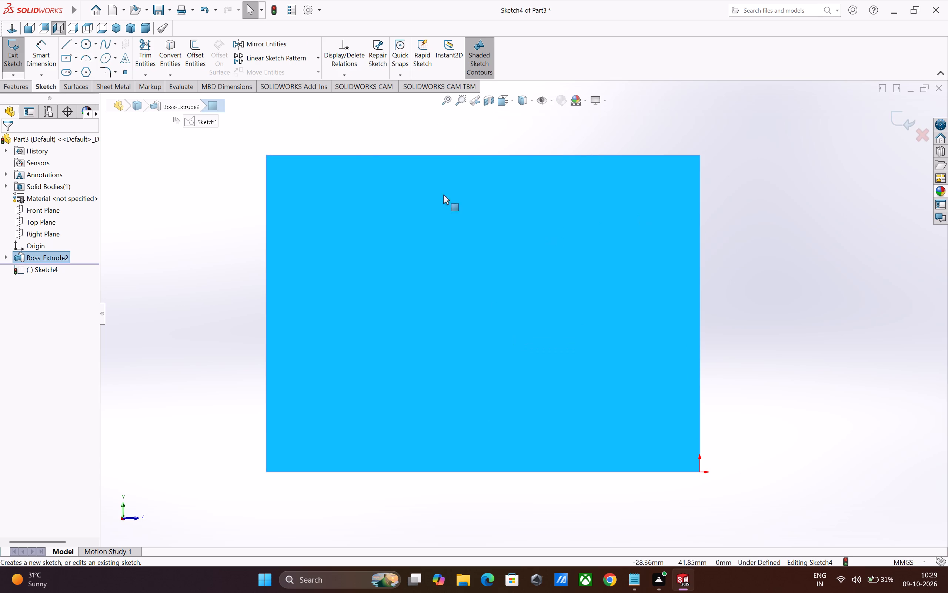
{"action": "left_click", "coordinate": [64, 45]}
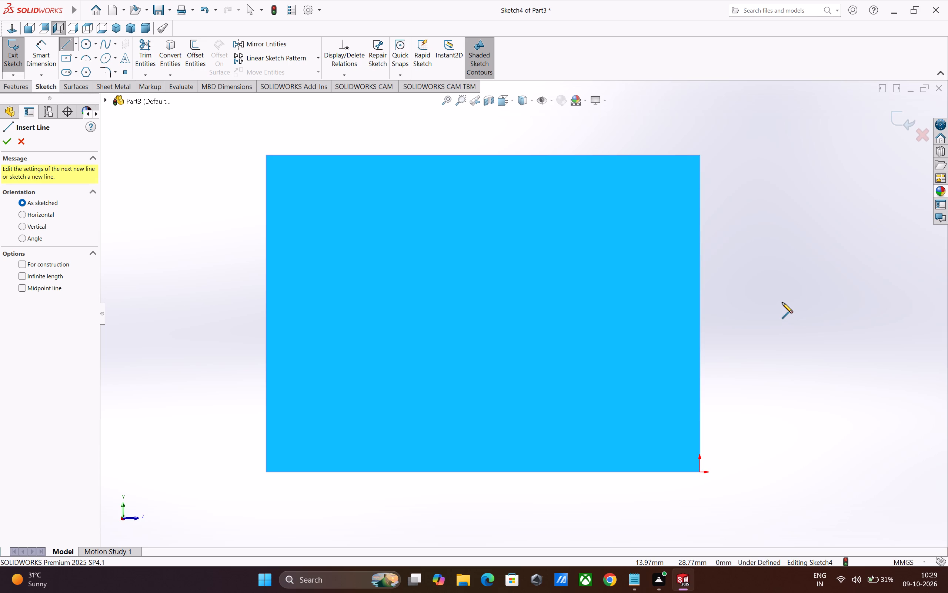
{"action": "left_click", "coordinate": [700, 241]}
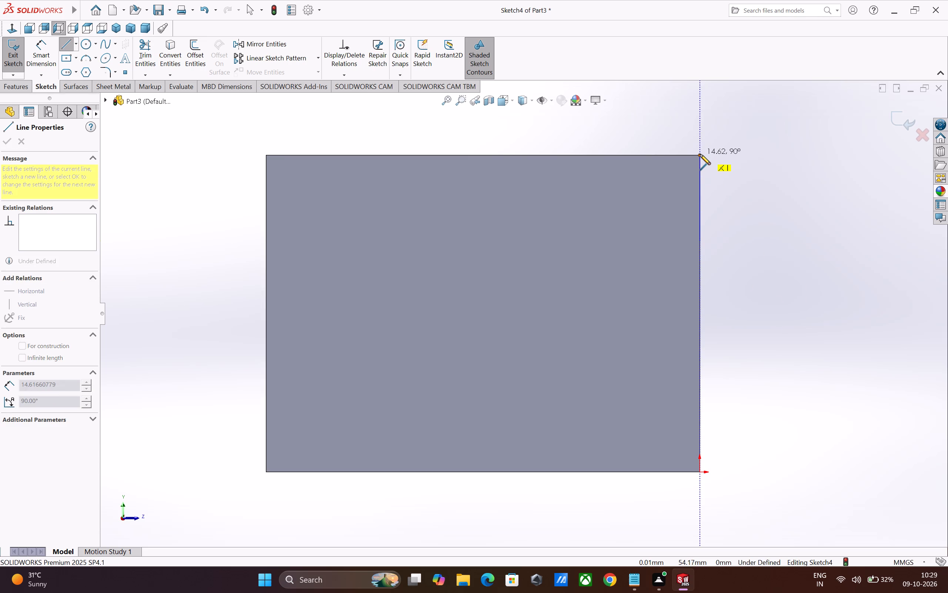
{"action": "left_click", "coordinate": [700, 154]}
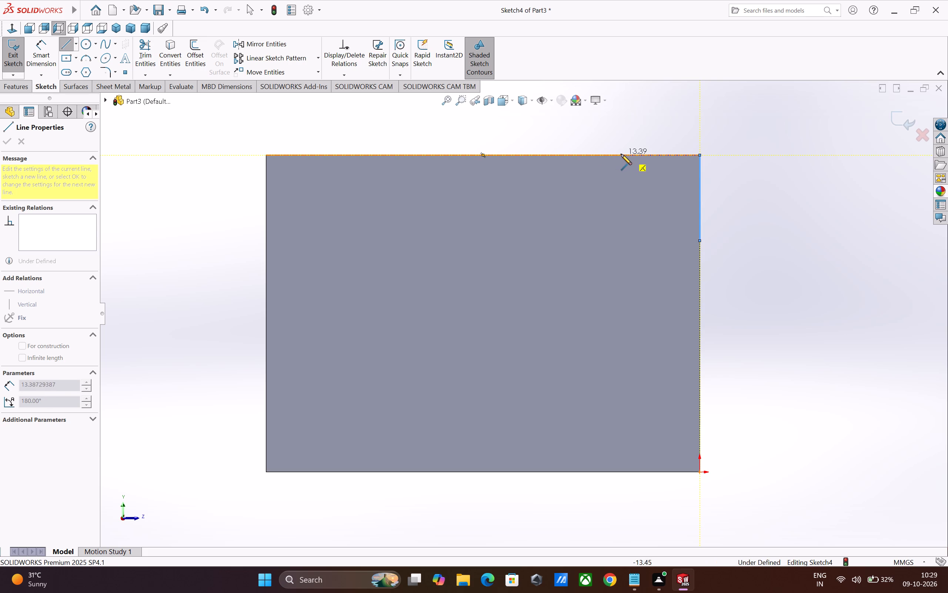
{"action": "left_click", "coordinate": [621, 154]}
{"action": "left_click", "coordinate": [698, 240]}
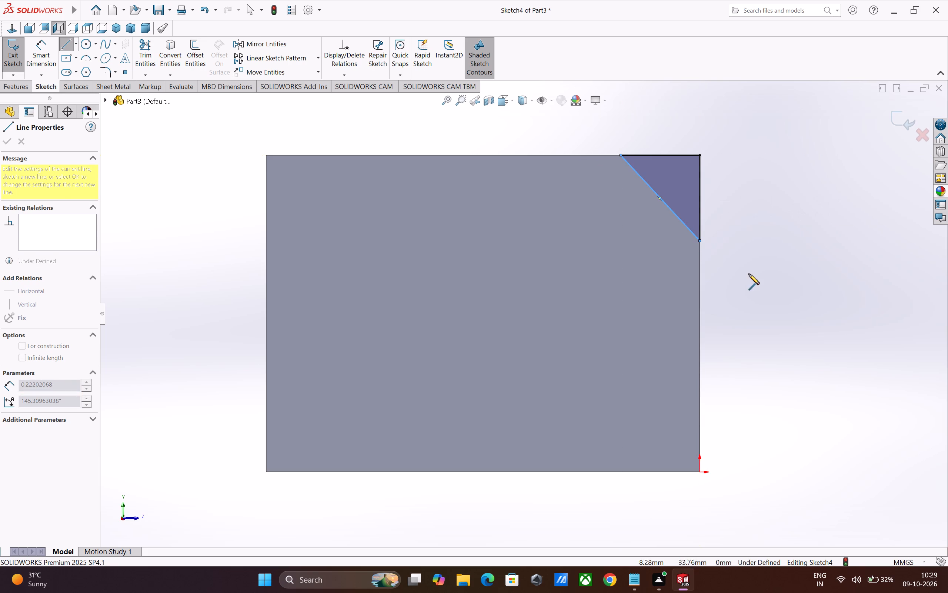
{"action": "key", "text": "Escape"}
Dimension the triangle's vertical and horizontal legs to 13 mm each and place the horizontal value centrally over its leg.
{"action": "left_click_drag", "start_coordinate": [41, 55], "coordinate": [47, 58]}
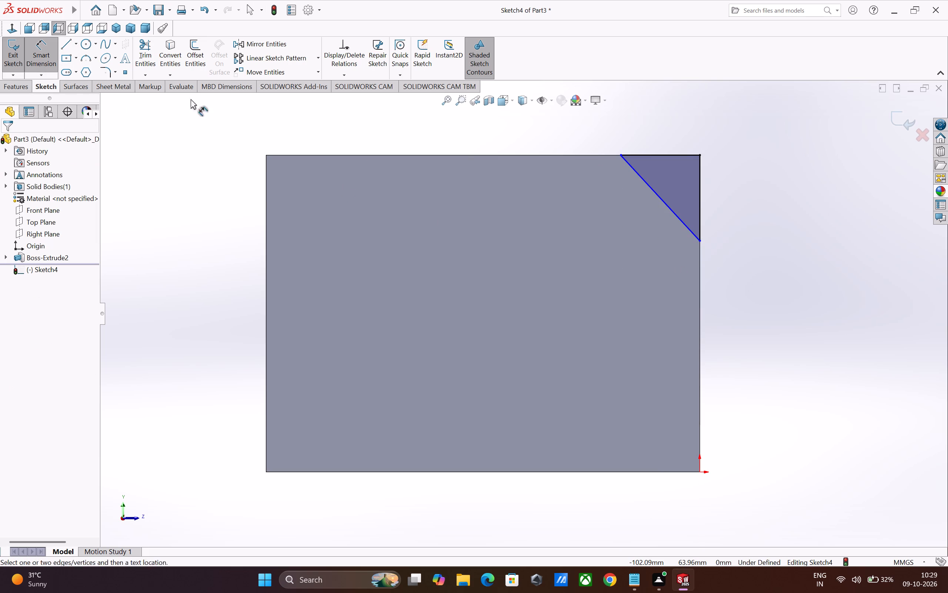
{"action": "left_click", "coordinate": [700, 188]}
{"action": "left_click", "coordinate": [717, 193]}
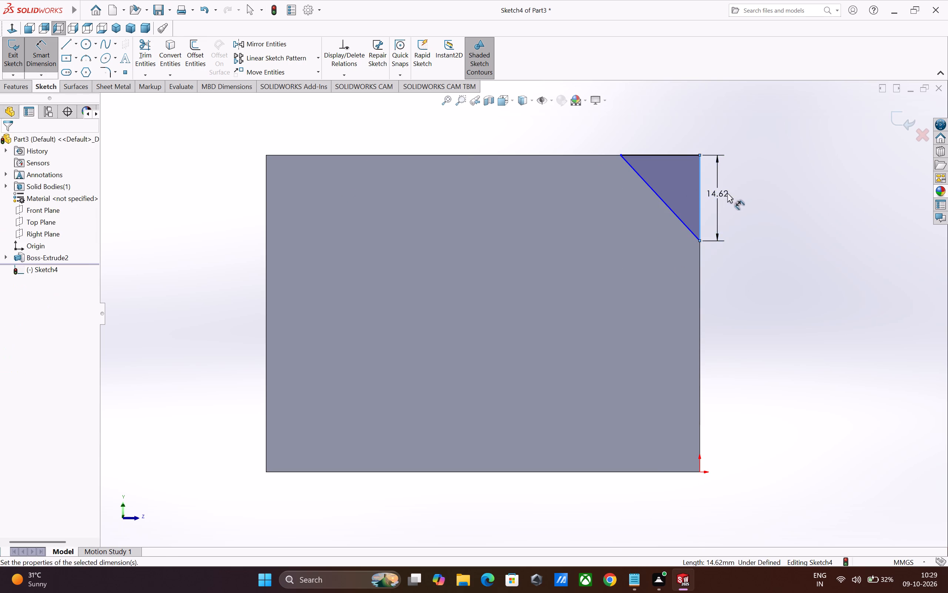
{"action": "key", "text": "1"}
{"action": "key", "text": "3"}
{"action": "key", "text": "Return"}
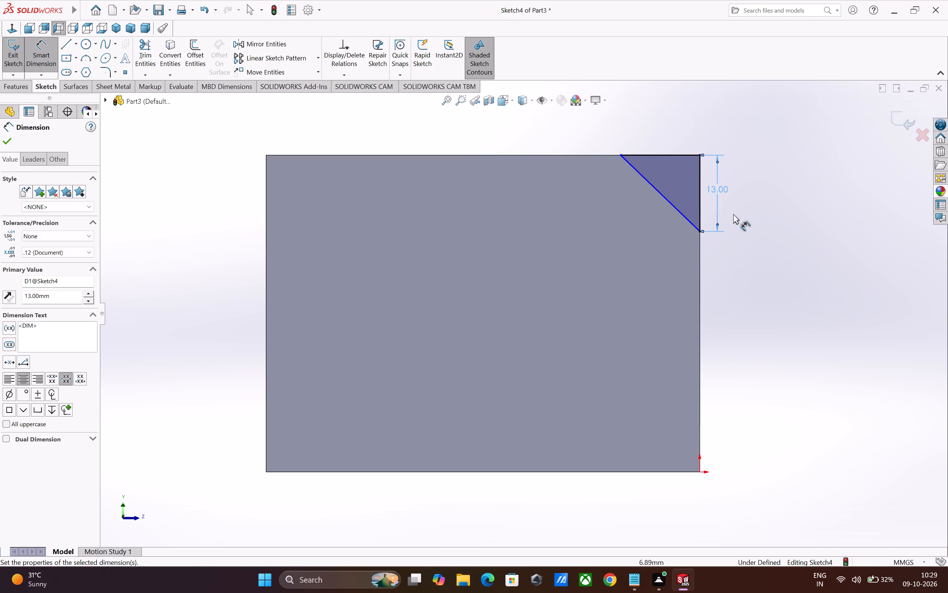
{"action": "left_click", "coordinate": [659, 155]}
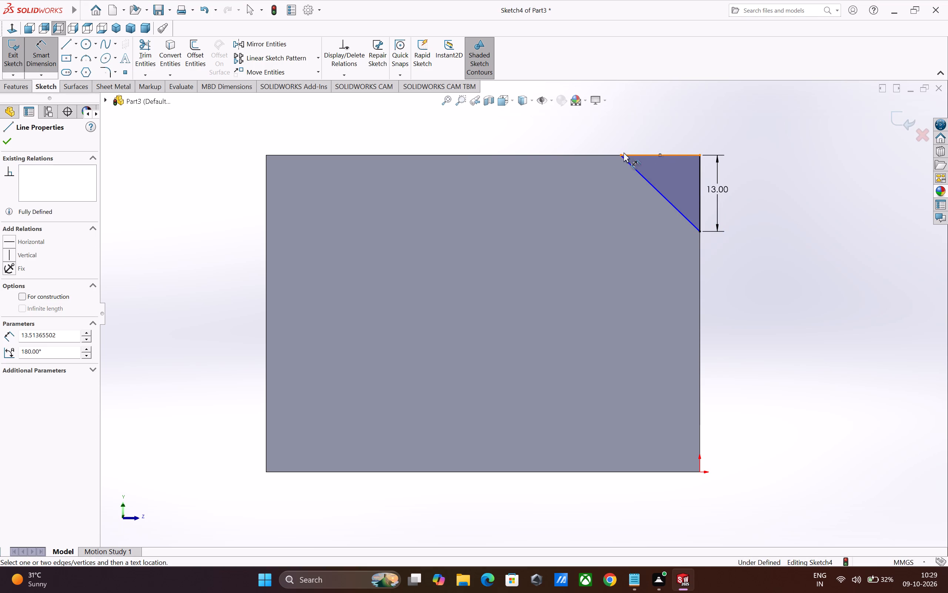
{"action": "key", "text": "Escape"}
{"action": "left_click", "coordinate": [634, 155]}
{"action": "left_click", "coordinate": [638, 140]}
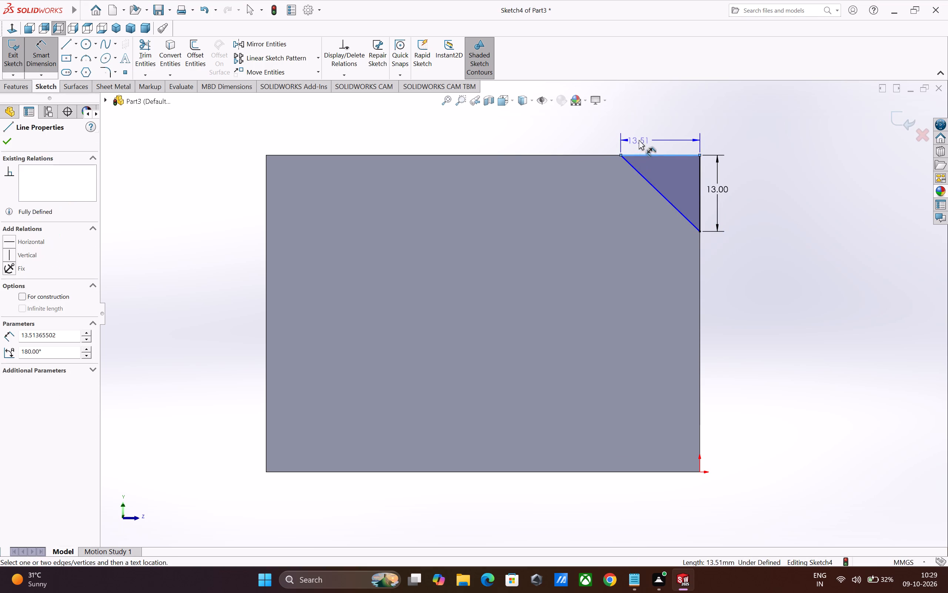
{"action": "key", "text": "1"}
{"action": "key", "text": "3"}
{"action": "key", "text": "Return"}
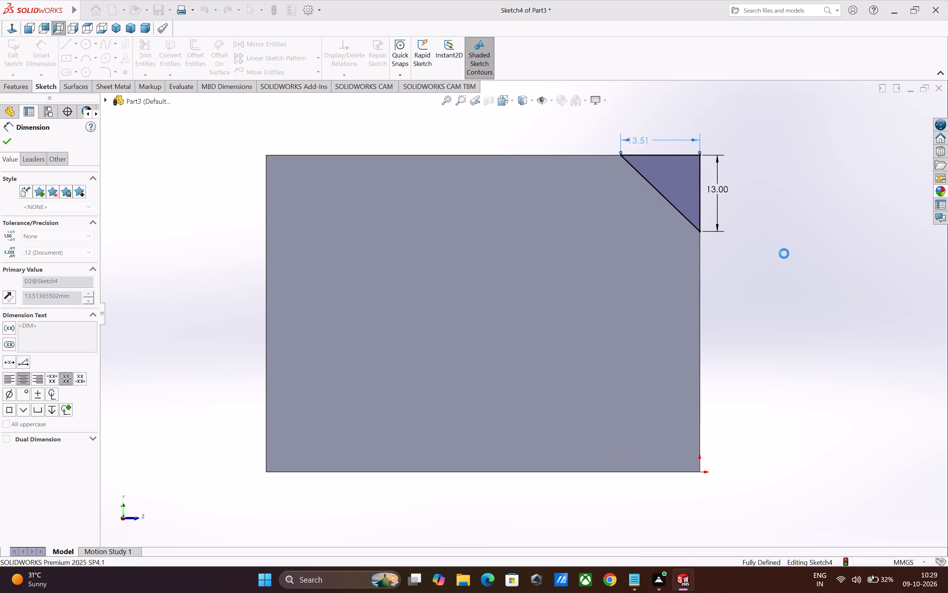
{"action": "left_click_drag", "start_coordinate": [640, 139], "coordinate": [651, 139]}
{"action": "left_click", "coordinate": [795, 216]}
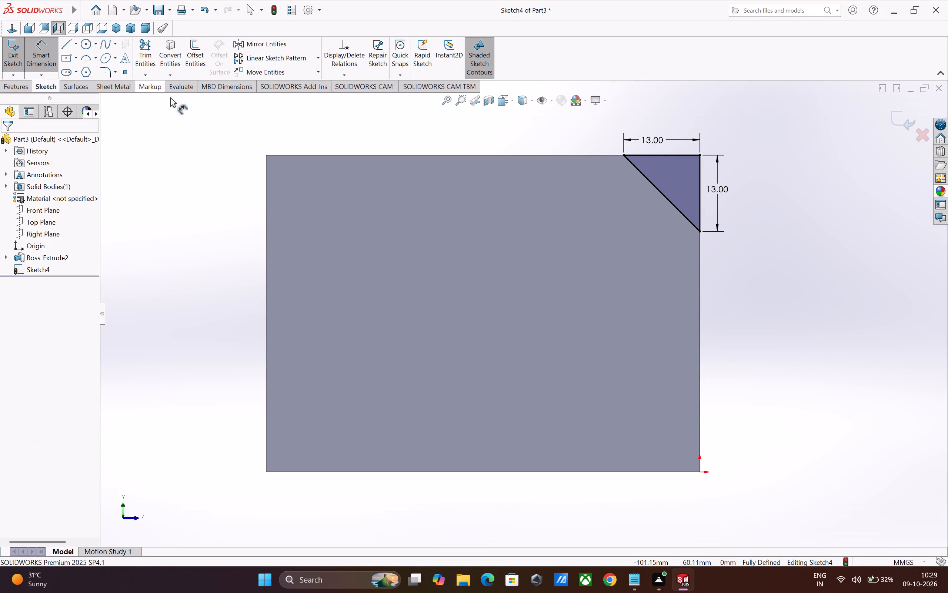
Draw a second closed triangle about 14.2 mm high and 13.9 mm wide at the face's opposite top corner.
{"action": "left_click_drag", "start_coordinate": [69, 43], "coordinate": [71, 47]}
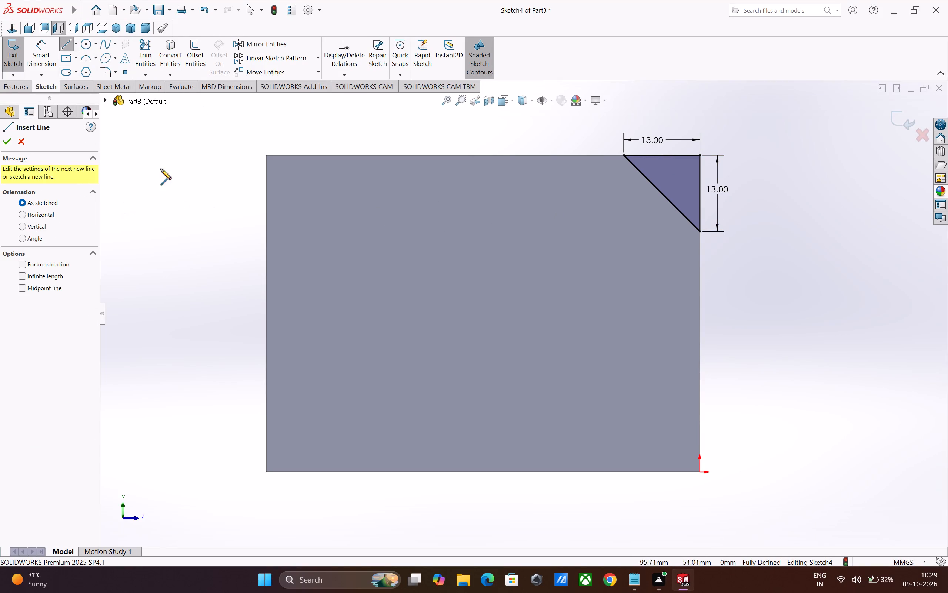
{"action": "left_click", "coordinate": [266, 238]}
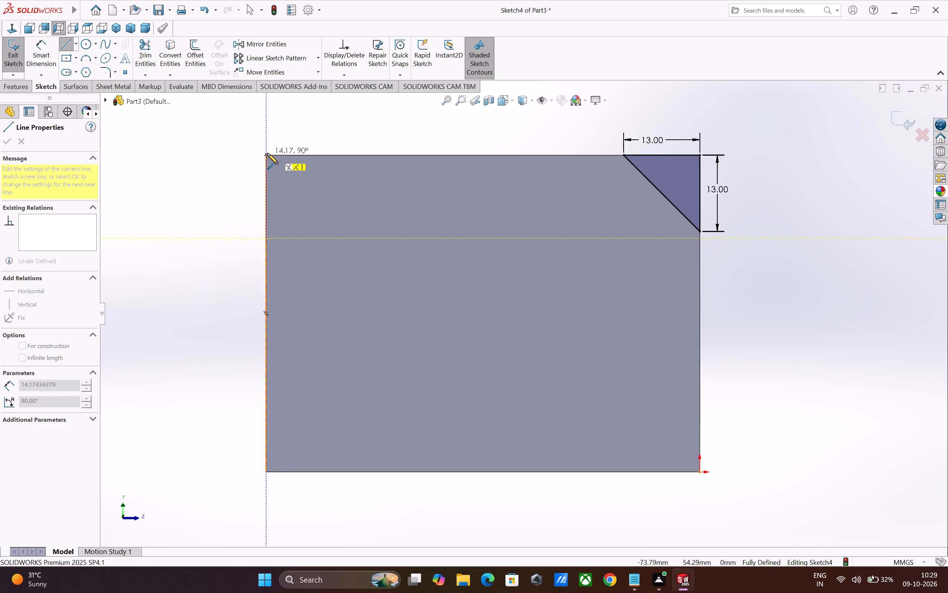
{"action": "left_click", "coordinate": [265, 155]}
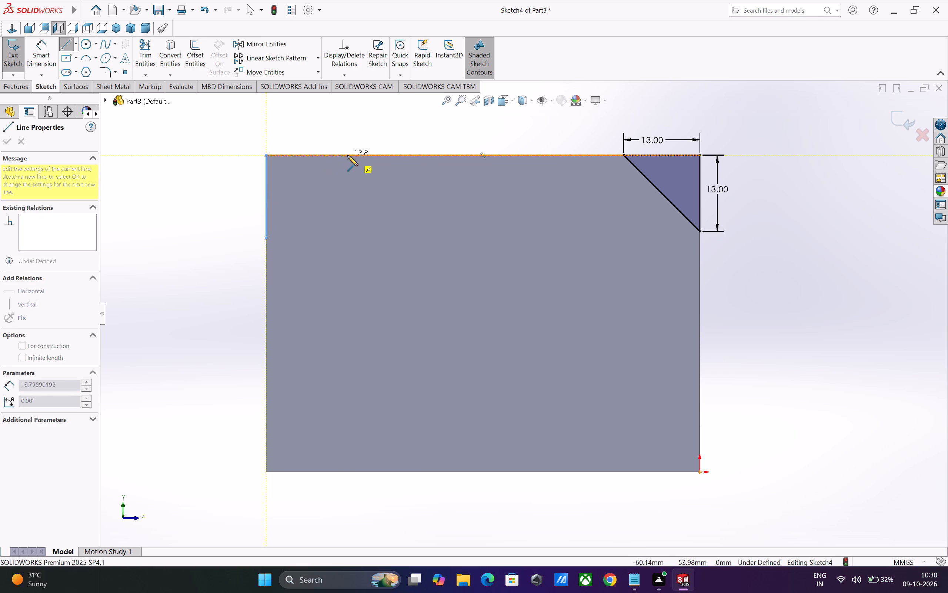
{"action": "left_click", "coordinate": [348, 155]}
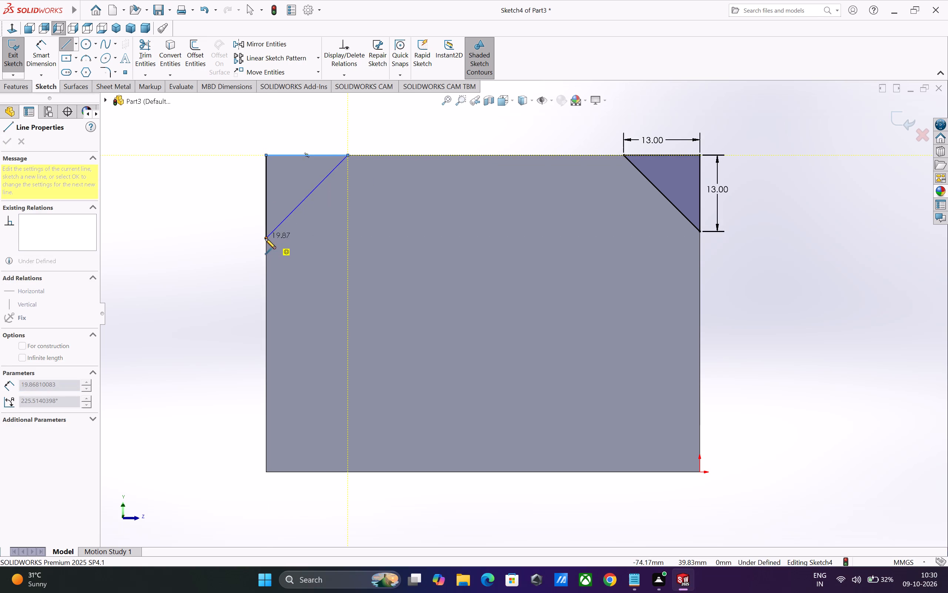
{"action": "left_click", "coordinate": [265, 238]}
{"action": "key", "text": "Escape"}
{"action": "key", "text": "Escape"}
Dimension the second triangle's vertical and horizontal legs to 13 mm each.
{"action": "left_click", "coordinate": [44, 48]}
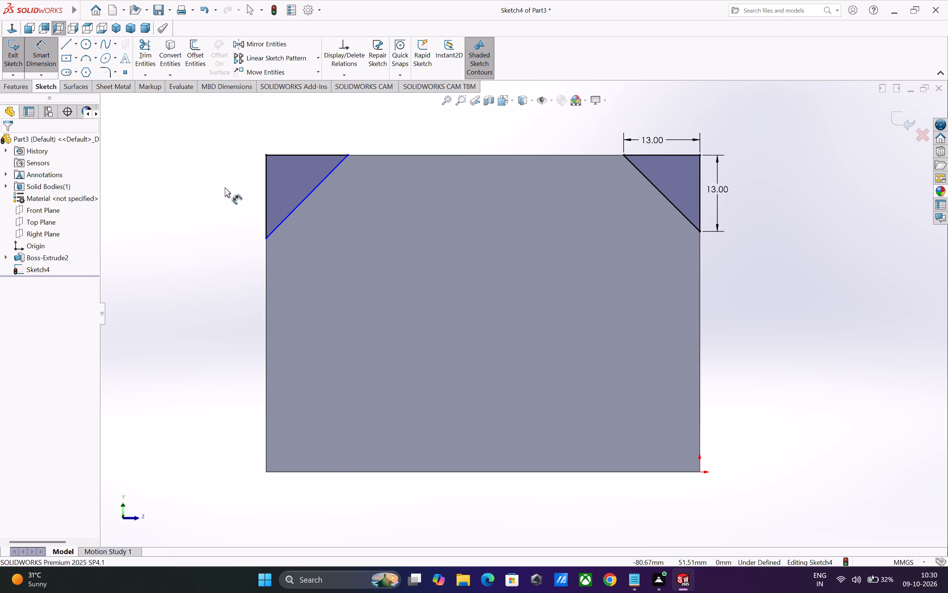
{"action": "left_click", "coordinate": [266, 197]}
{"action": "left_click", "coordinate": [245, 199]}
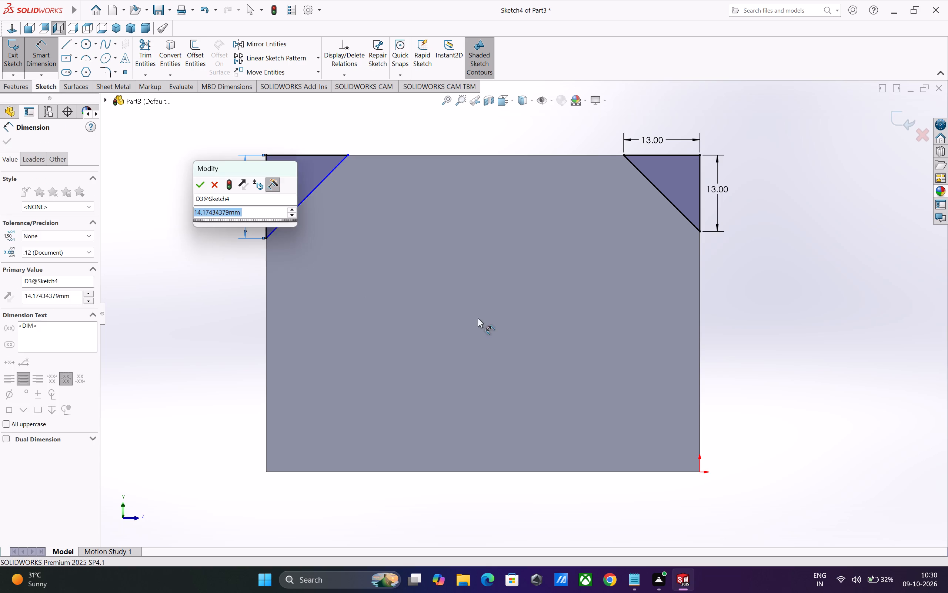
{"action": "key", "text": "1"}
{"action": "key", "text": "3"}
{"action": "key", "text": "Return"}
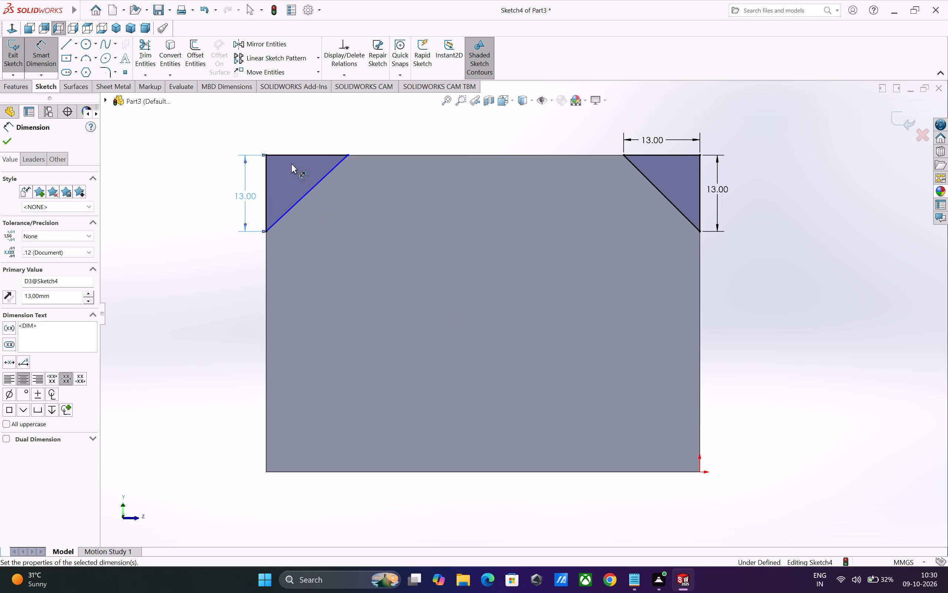
{"action": "left_click", "coordinate": [292, 155]}
{"action": "left_click", "coordinate": [295, 138]}
{"action": "key", "text": "1"}
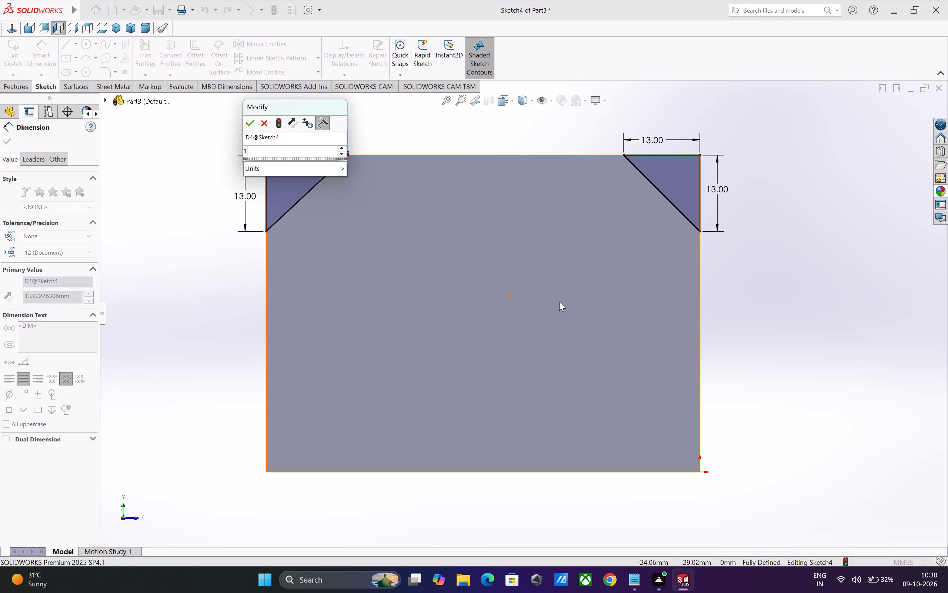
{"action": "key", "text": "3"}
{"action": "key", "text": "Return"}
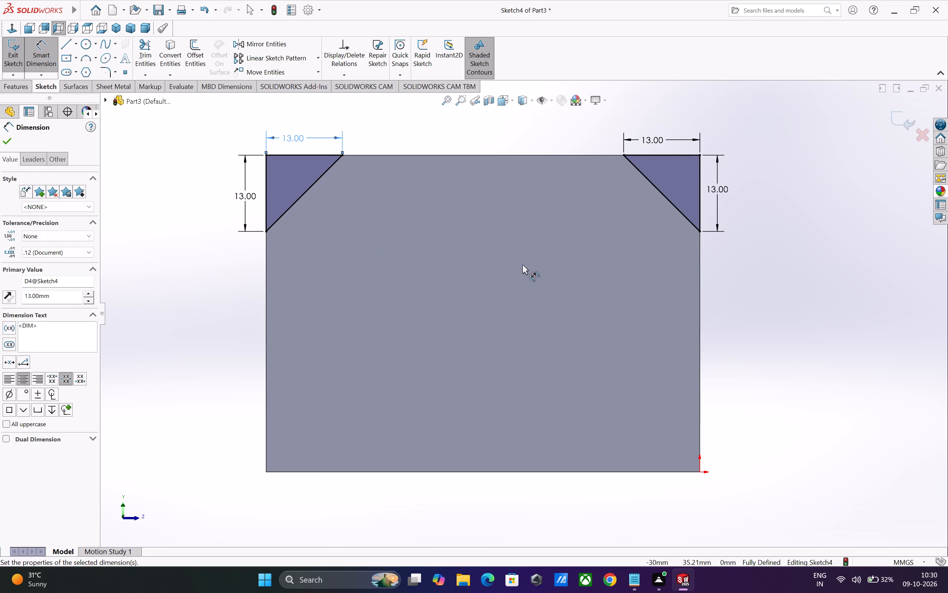
{"action": "key", "text": "Escape"}
Add a driven dimension above the top edge between the two triangles' inner corner points.
{"action": "left_click", "coordinate": [50, 58]}
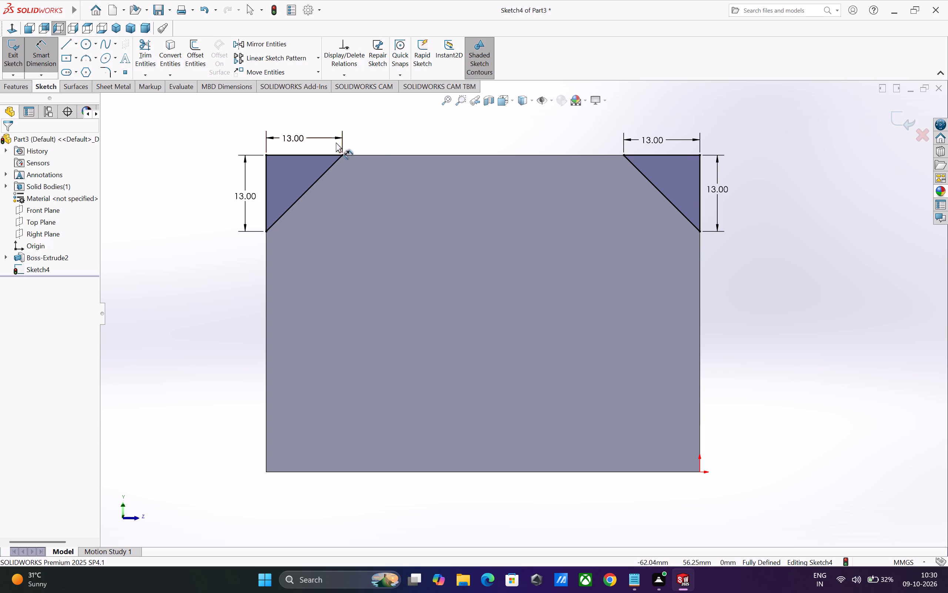
{"action": "left_click", "coordinate": [342, 155]}
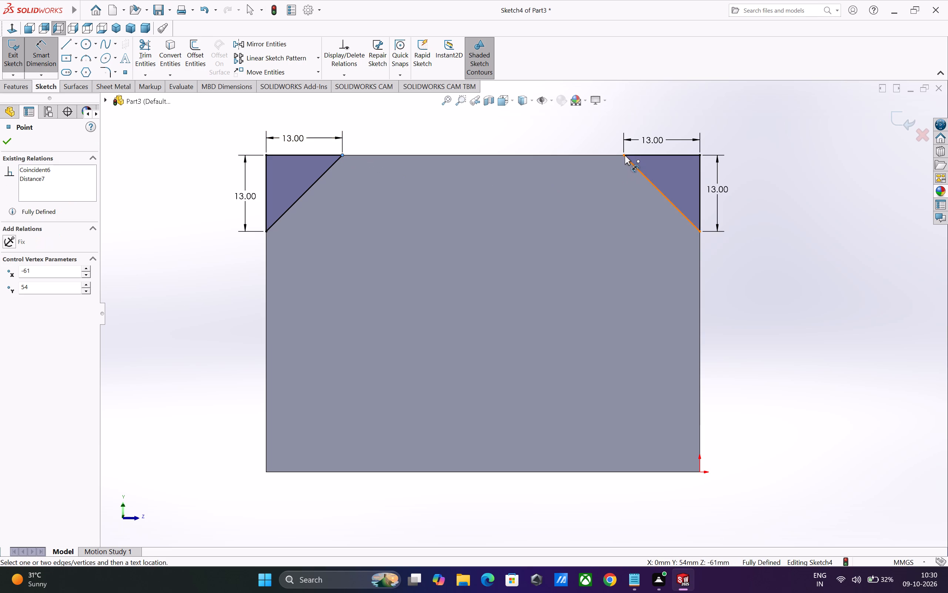
{"action": "left_click", "coordinate": [623, 155]}
{"action": "left_click", "coordinate": [501, 129]}
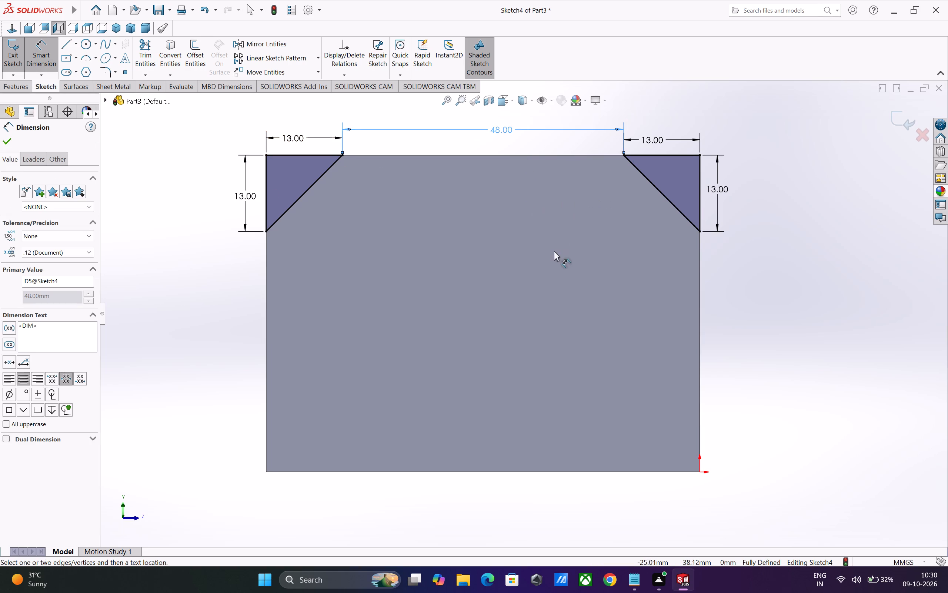
{"action": "left_click", "coordinate": [556, 269]}
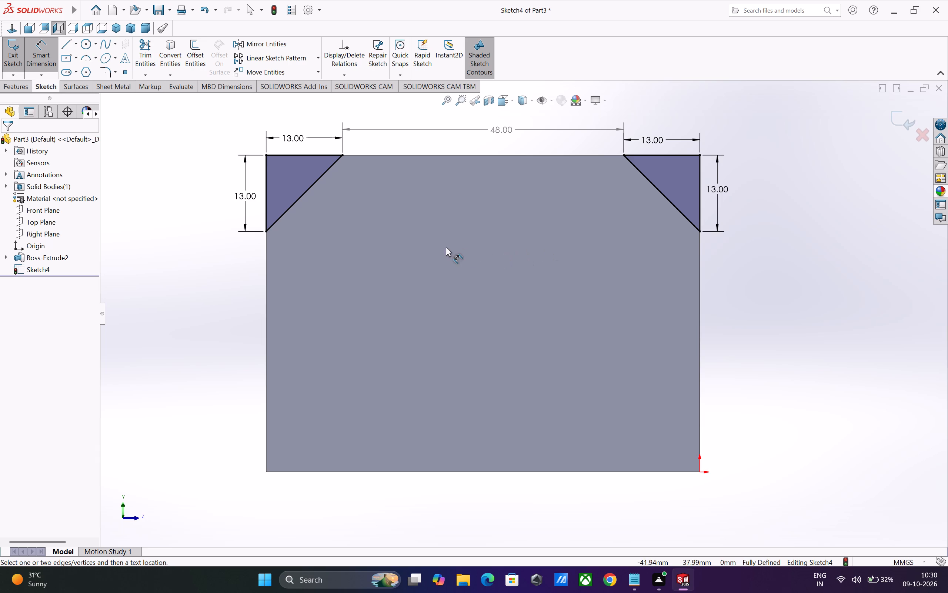
Cut both corner triangles through all of the upright with Extruded Cut.
{"action": "left_click", "coordinate": [17, 90]}
{"action": "left_click", "coordinate": [152, 62]}
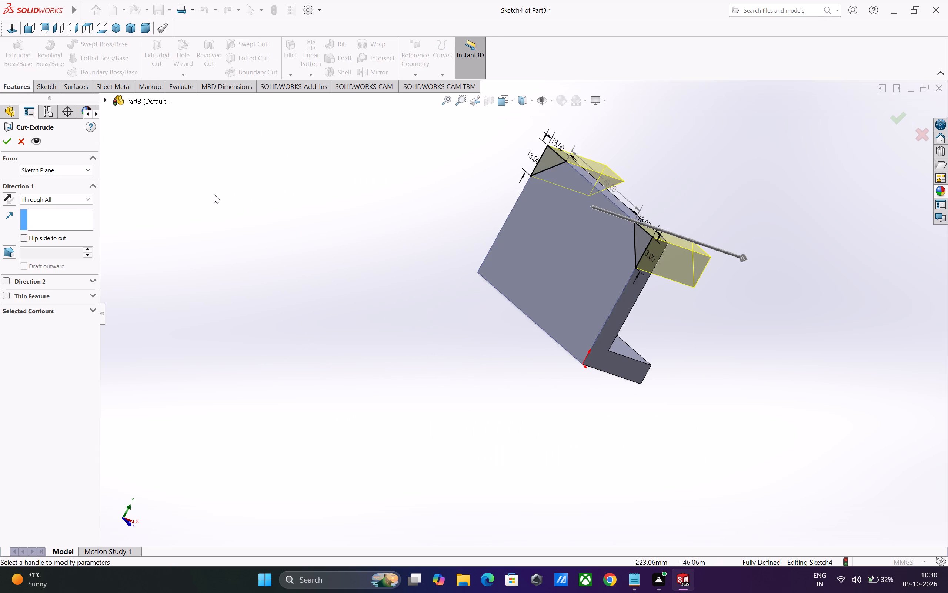
{"action": "left_click", "coordinate": [8, 145]}
{"action": "left_click", "coordinate": [248, 248]}
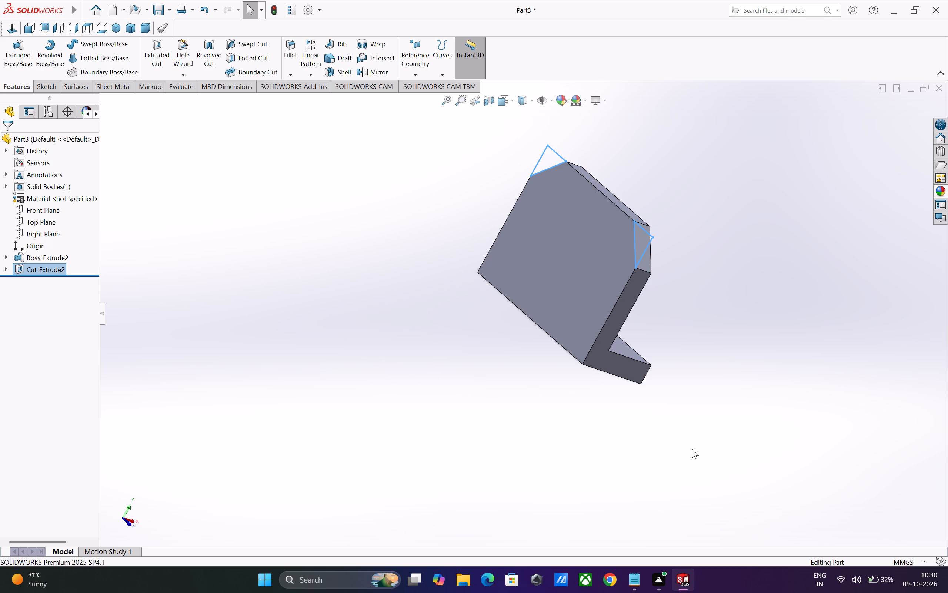
{"action": "middle_click_drag", "start_coordinate": [673, 457], "coordinate": [595, 423]}
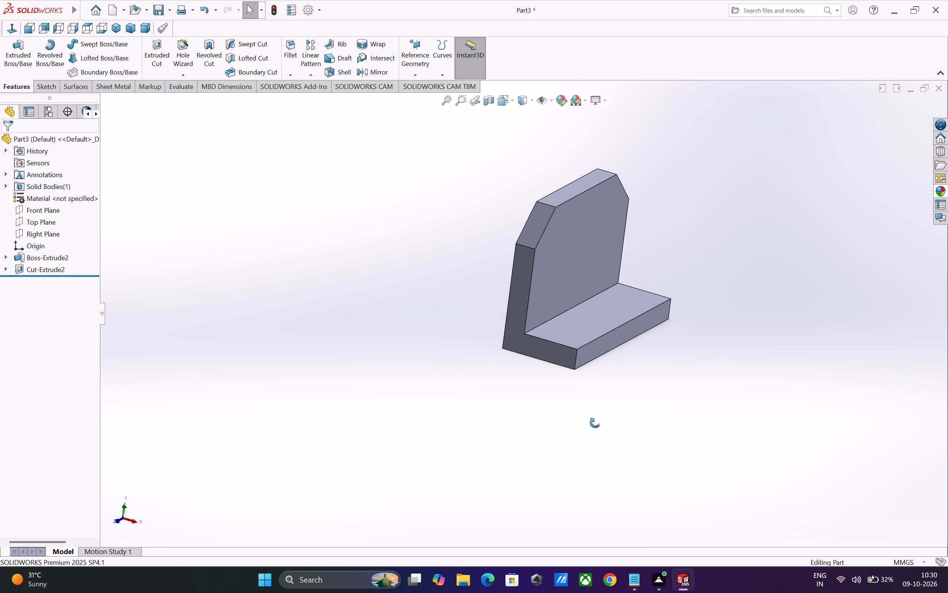
{"action": "middle_click_drag", "start_coordinate": [595, 423], "coordinate": [615, 429]}
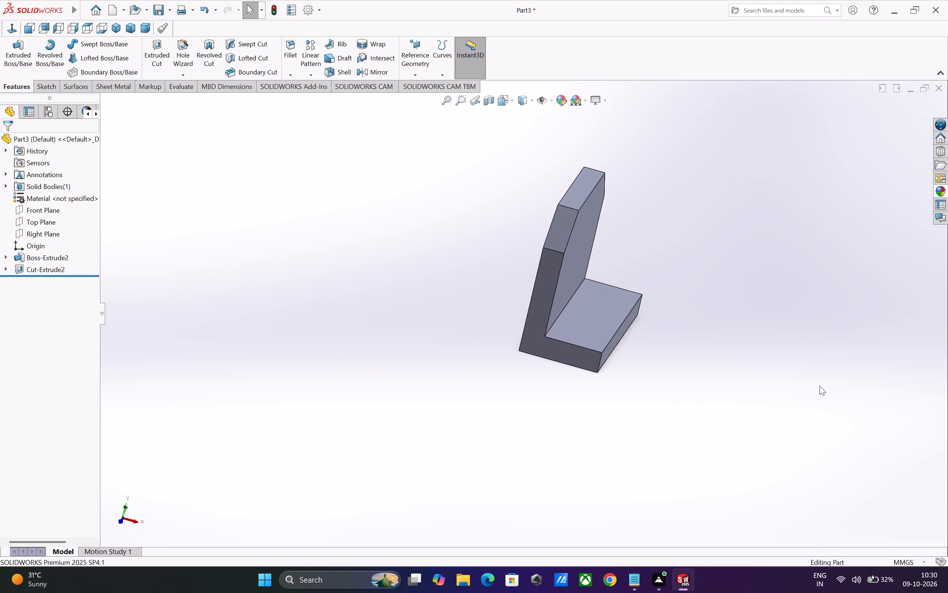
Sketch a closed triangle about 6.6 mm wide and 6.4 mm high at one outer corner of the base leg's upper face.
{"action": "left_click", "coordinate": [600, 328]}
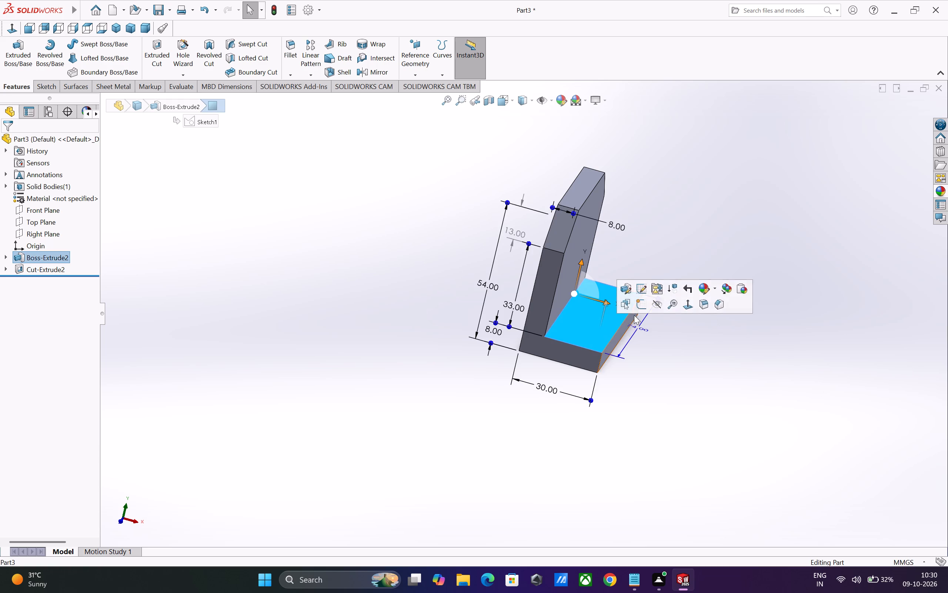
{"action": "left_click", "coordinate": [640, 308]}
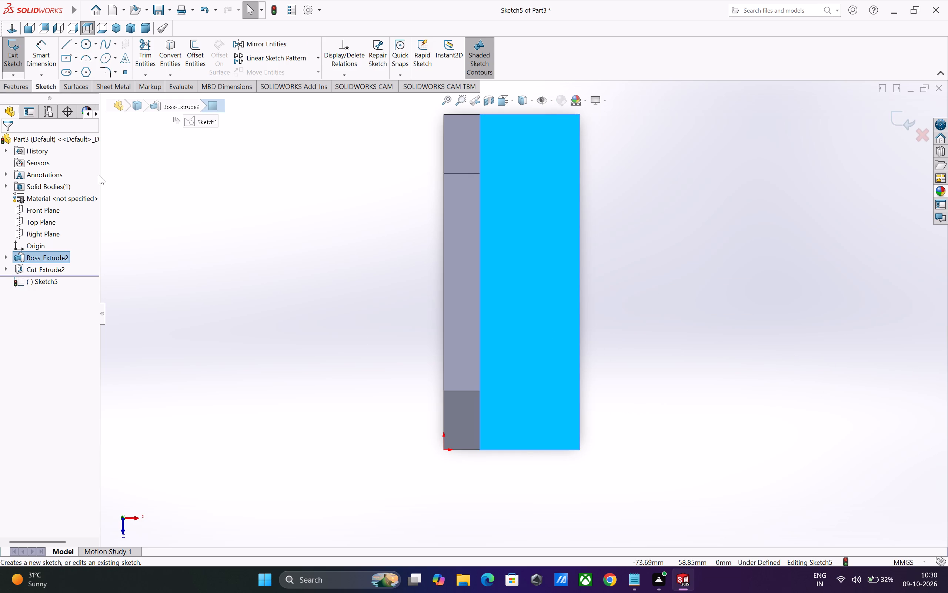
{"action": "left_click", "coordinate": [67, 47]}
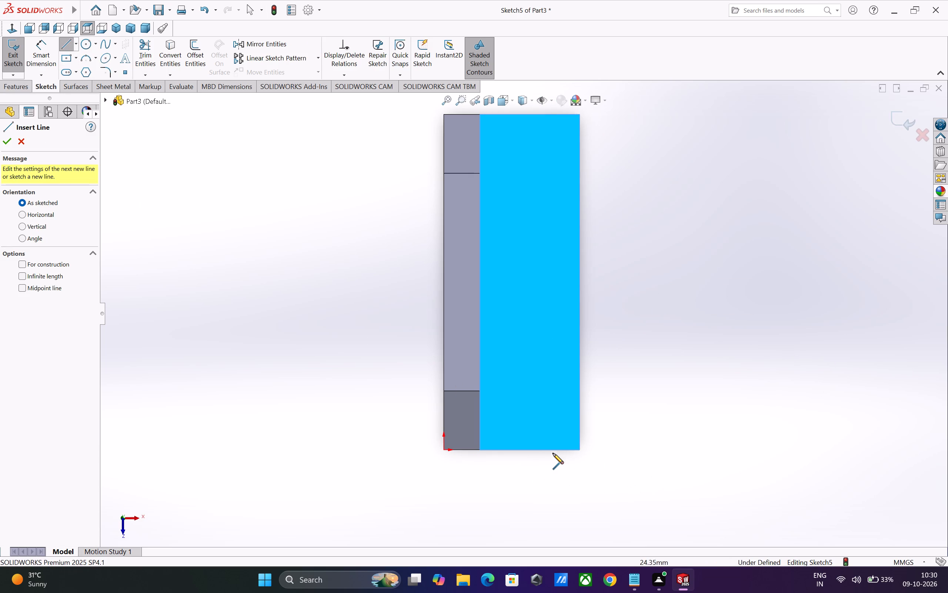
{"action": "left_click", "coordinate": [550, 450]}
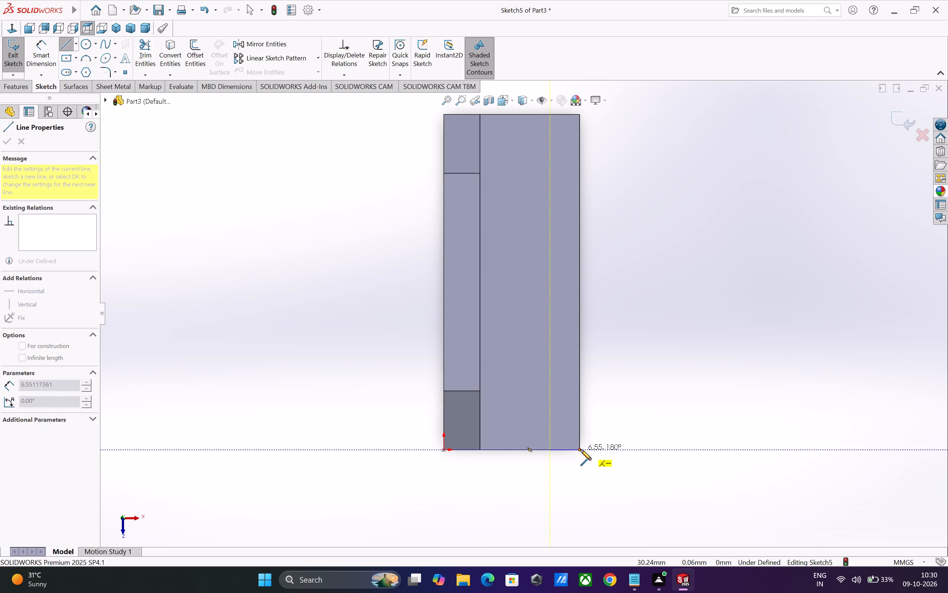
{"action": "left_click", "coordinate": [580, 450]}
{"action": "left_click", "coordinate": [581, 421]}
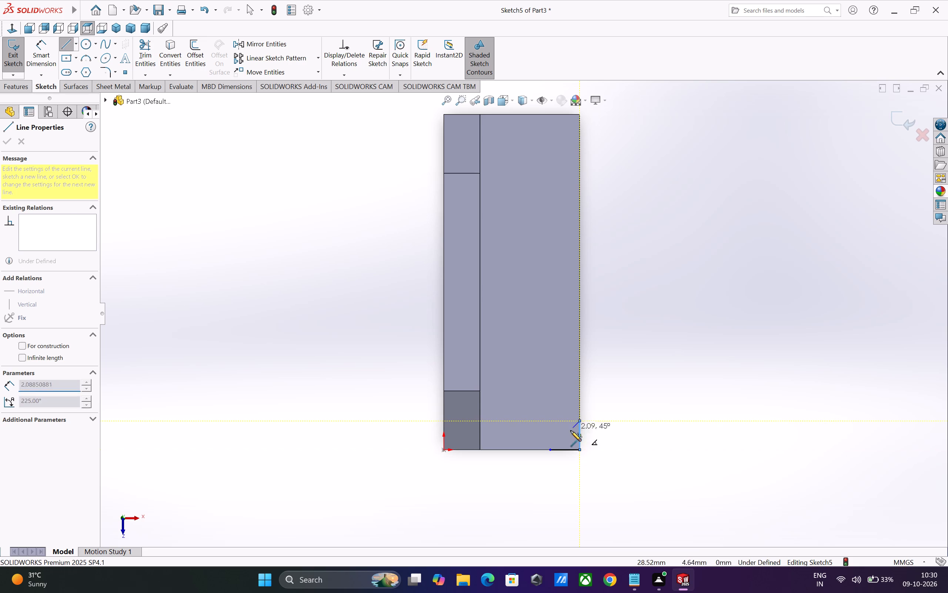
{"action": "left_click", "coordinate": [550, 449]}
{"action": "key", "text": "Escape"}
{"action": "key", "text": "Escape"}
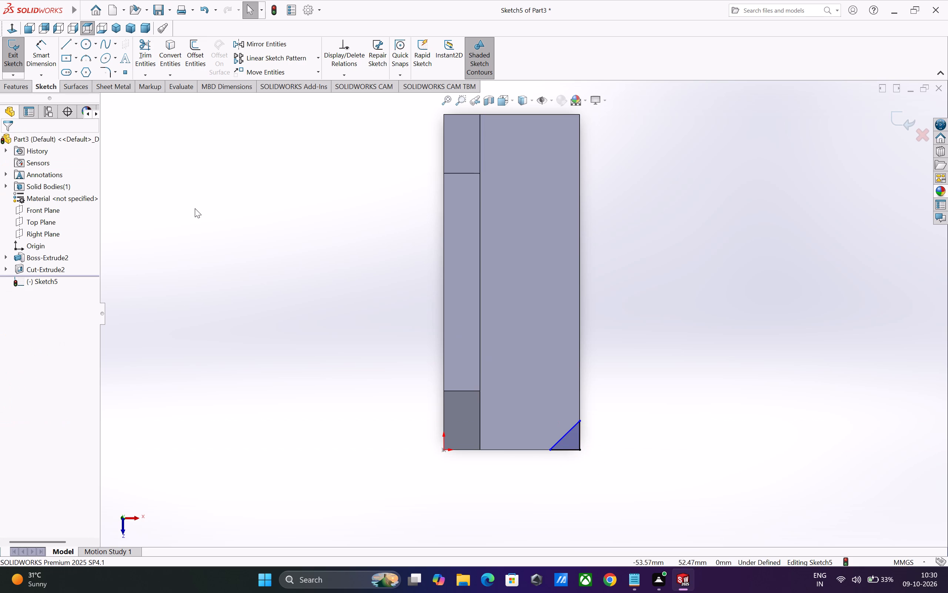
Dimension the corner triangle's horizontal and vertical legs to 6 mm each.
{"action": "left_click_drag", "start_coordinate": [44, 63], "coordinate": [46, 66]}
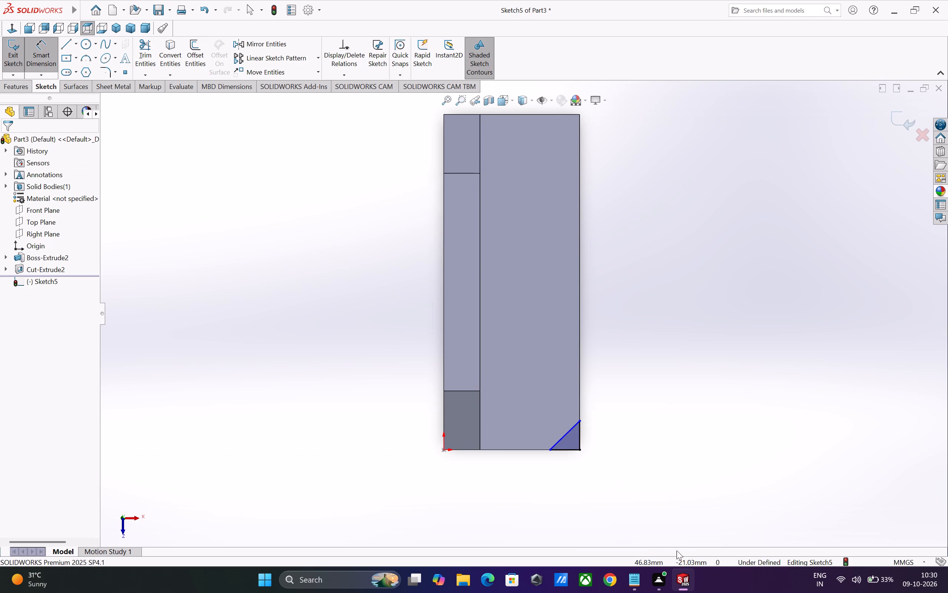
{"action": "left_click", "coordinate": [567, 451]}
{"action": "left_click", "coordinate": [564, 465]}
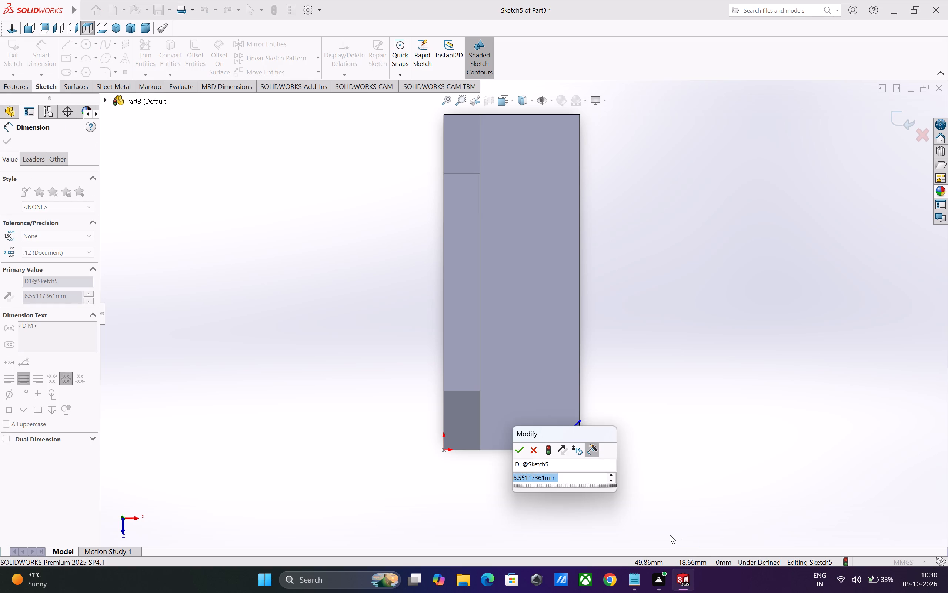
{"action": "key", "text": "6"}
{"action": "key", "text": "Return"}
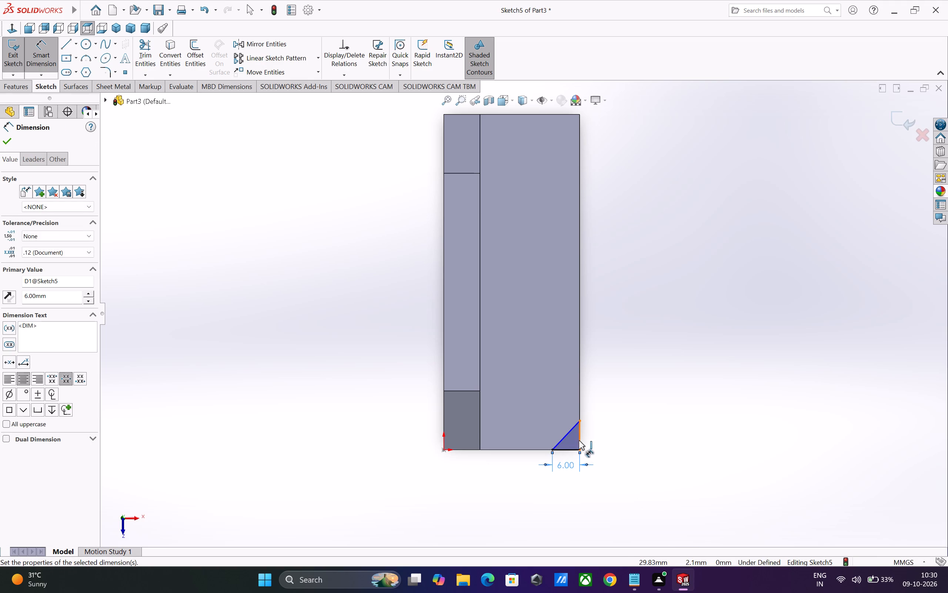
{"action": "left_click", "coordinate": [579, 440]}
{"action": "left_click", "coordinate": [595, 435]}
{"action": "key", "text": "6"}
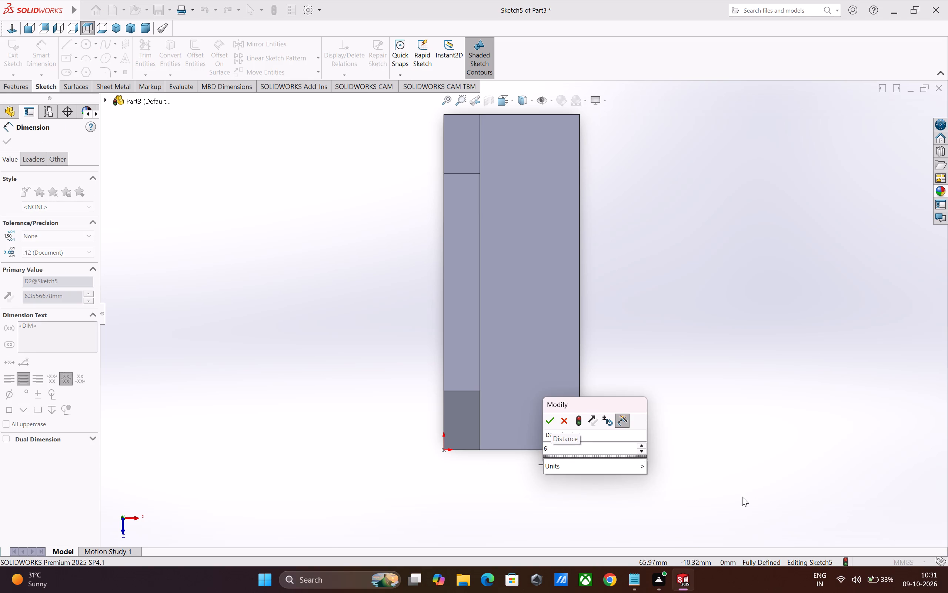
{"action": "key", "text": "Return"}
{"action": "key", "text": "Escape"}
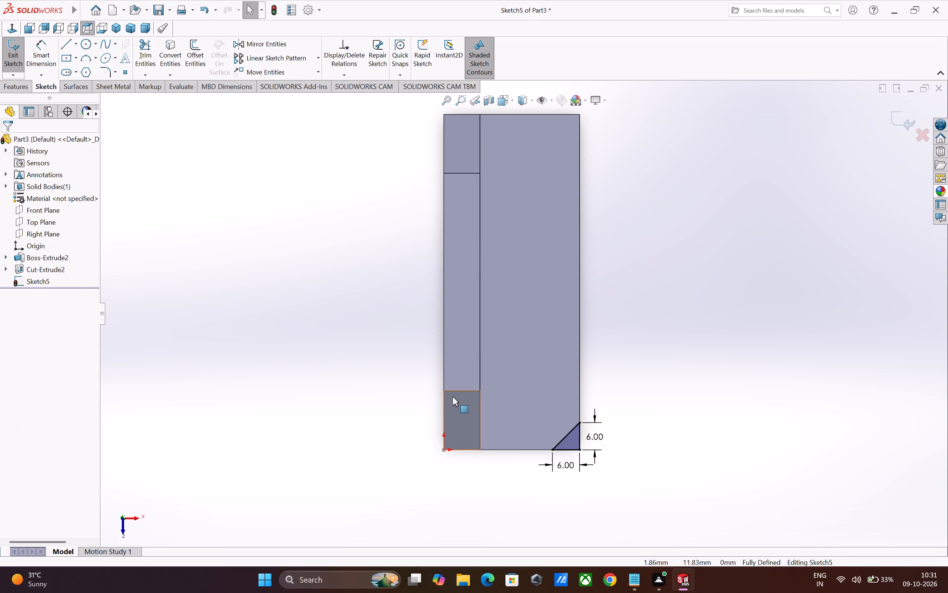
Draw a second closed triangle about 6.8 mm wide and 6.7 mm high at the base face's opposite outer corner.
{"action": "left_click", "coordinate": [69, 50]}
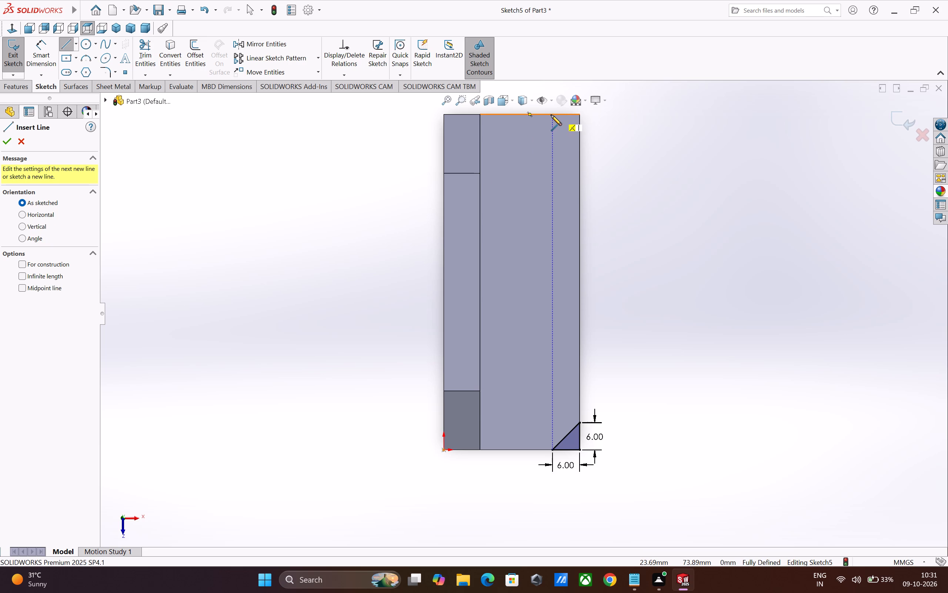
{"action": "left_click", "coordinate": [549, 113]}
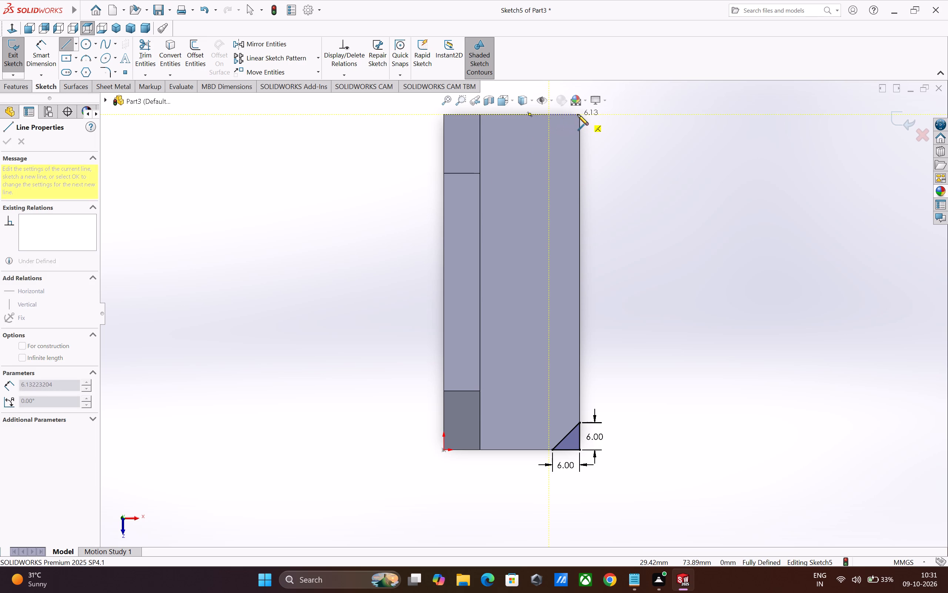
{"action": "left_click", "coordinate": [579, 113]}
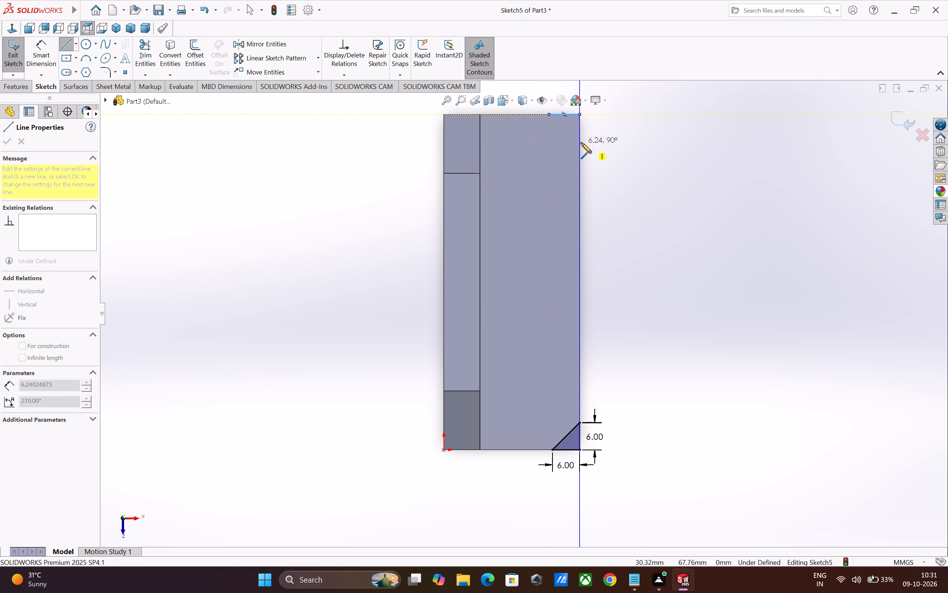
{"action": "left_click", "coordinate": [580, 145]}
{"action": "left_click", "coordinate": [549, 115]}
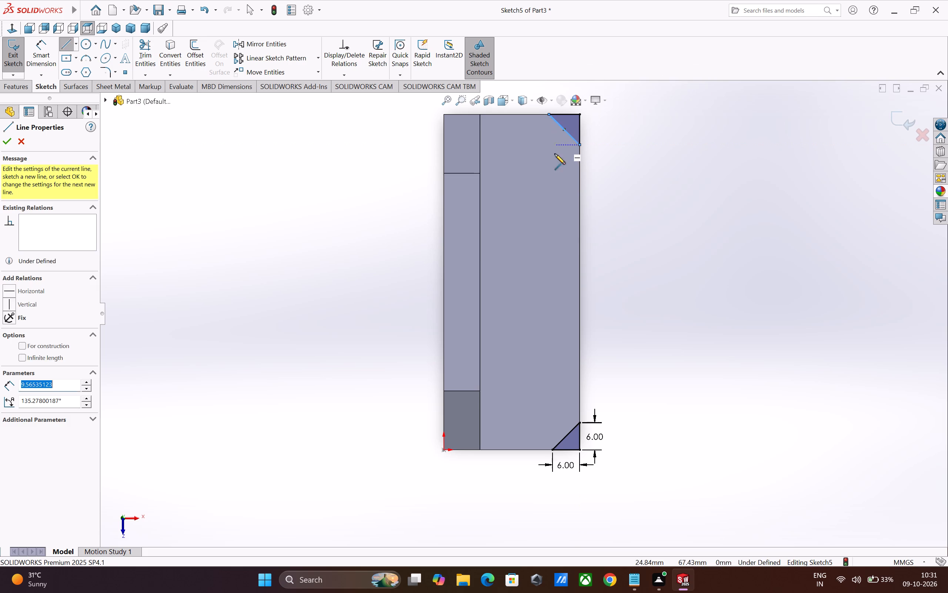
{"action": "key", "text": "Escape"}
Dimension the second triangle's vertical and horizontal legs to 6 mm each.
{"action": "left_click_drag", "start_coordinate": [41, 50], "coordinate": [47, 54]}
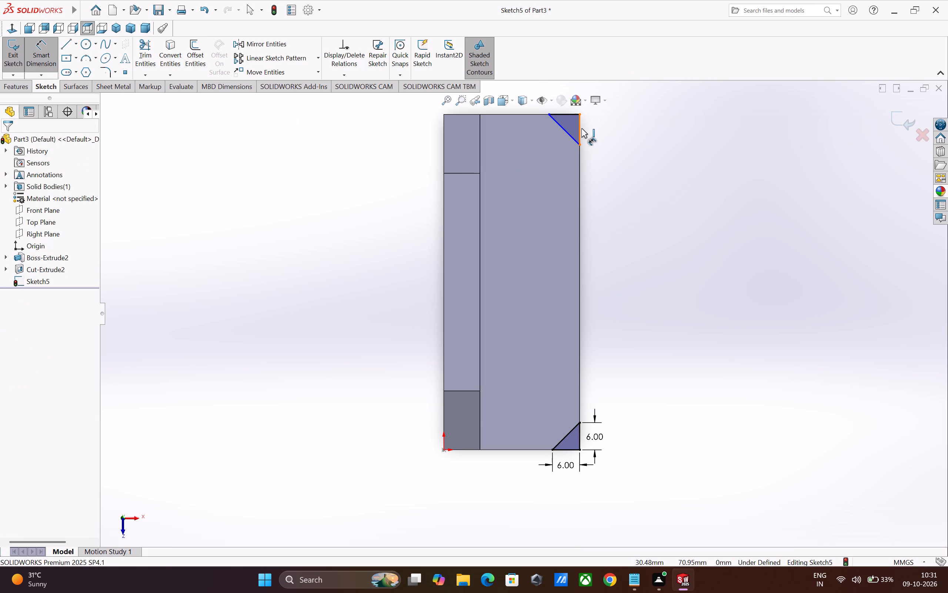
{"action": "left_click", "coordinate": [580, 128]}
{"action": "left_click", "coordinate": [598, 130]}
{"action": "key", "text": "6"}
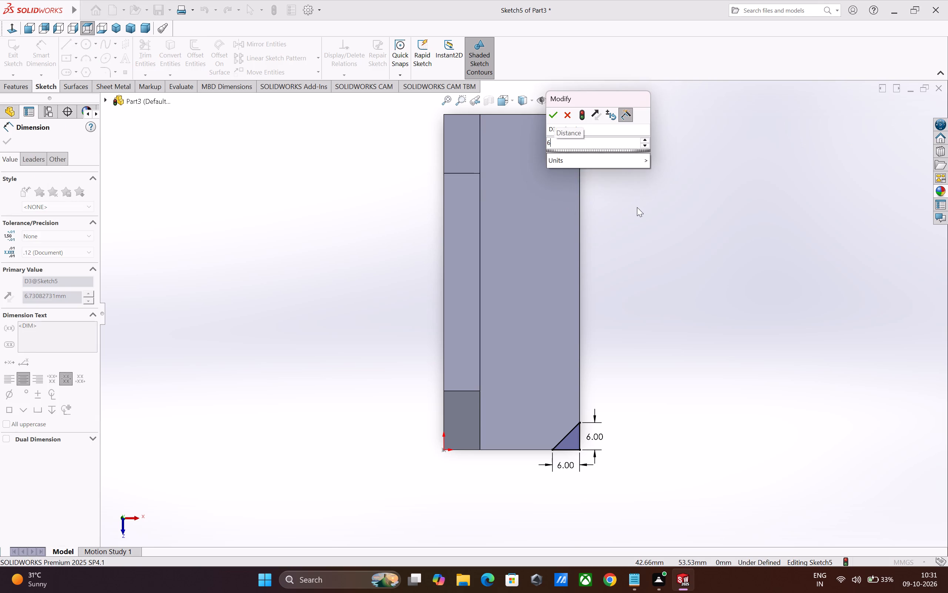
{"action": "key", "text": "Return"}
{"action": "scroll", "coordinate": [627, 267], "scroll_direction": "up", "scroll_amount": 2}
{"action": "scroll", "coordinate": [540, 181], "scroll_direction": "down", "scroll_amount": 2}
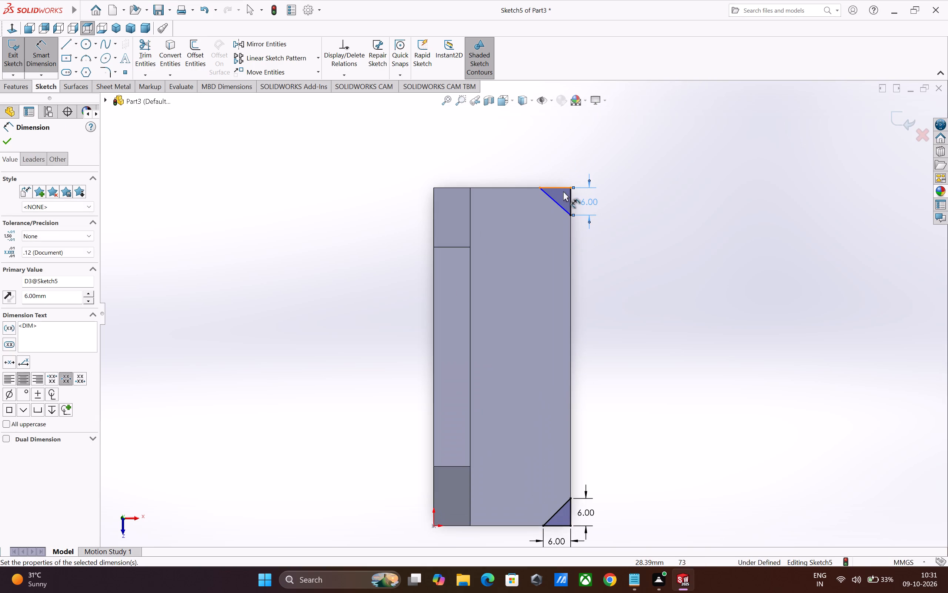
{"action": "scroll", "coordinate": [560, 194], "scroll_direction": "down", "scroll_amount": 1}
{"action": "left_click", "coordinate": [558, 192]}
{"action": "left_click", "coordinate": [552, 176]}
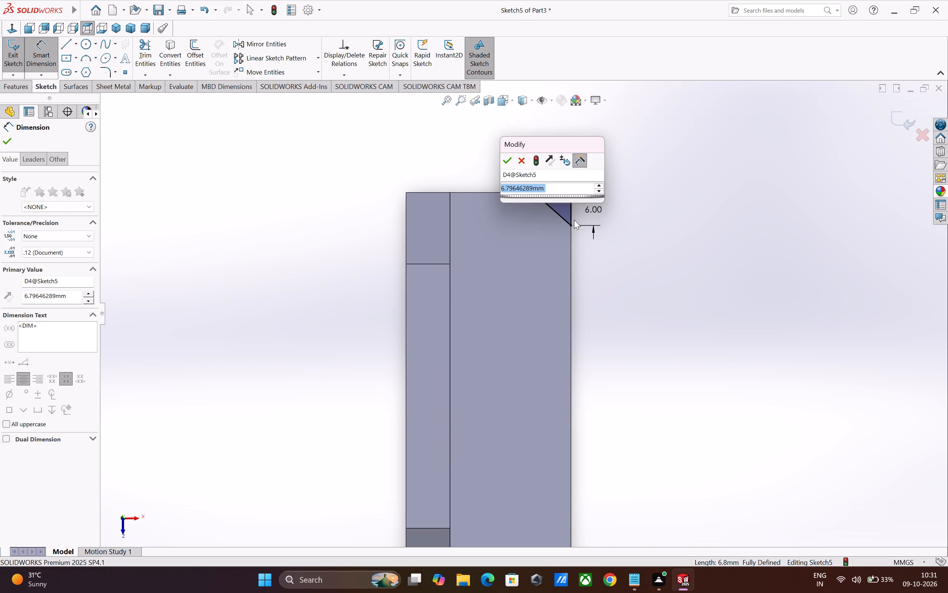
{"action": "key", "text": "6"}
{"action": "key", "text": "Return"}
{"action": "scroll", "coordinate": [617, 235], "scroll_direction": "up", "scroll_amount": 2}
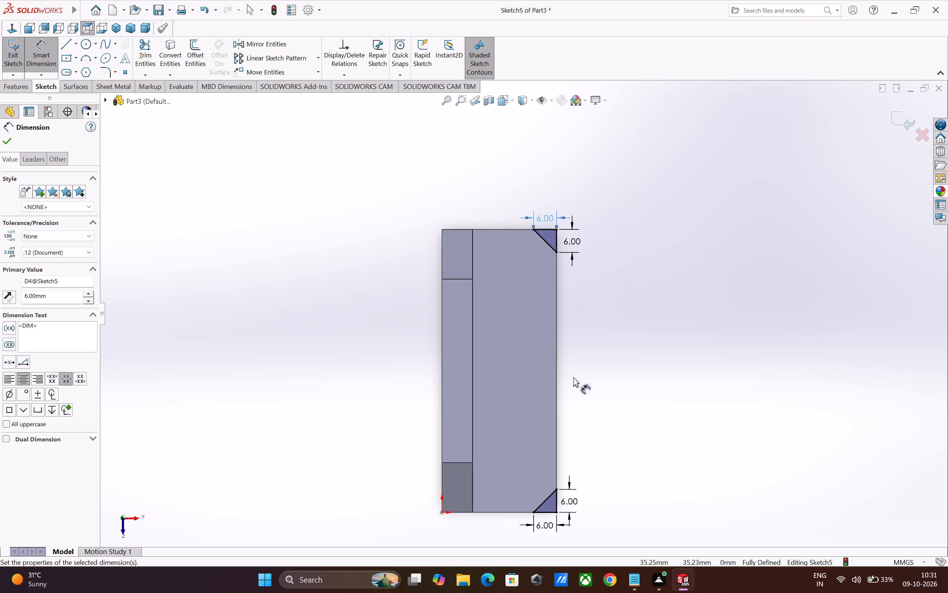
{"action": "scroll", "coordinate": [550, 348], "scroll_direction": "up", "scroll_amount": 2}
{"action": "scroll", "coordinate": [547, 327], "scroll_direction": "down", "scroll_amount": 1}
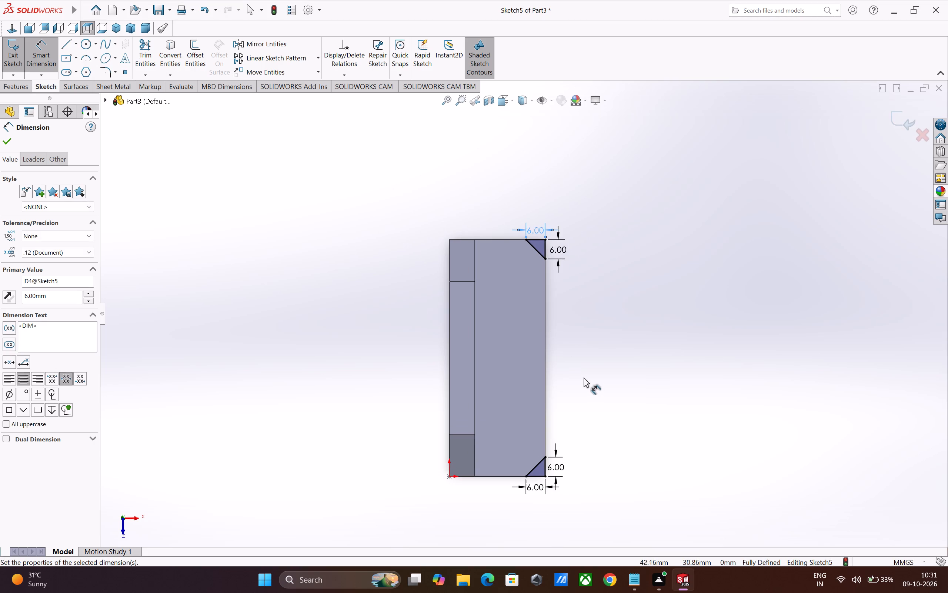
{"action": "left_click", "coordinate": [586, 379]}
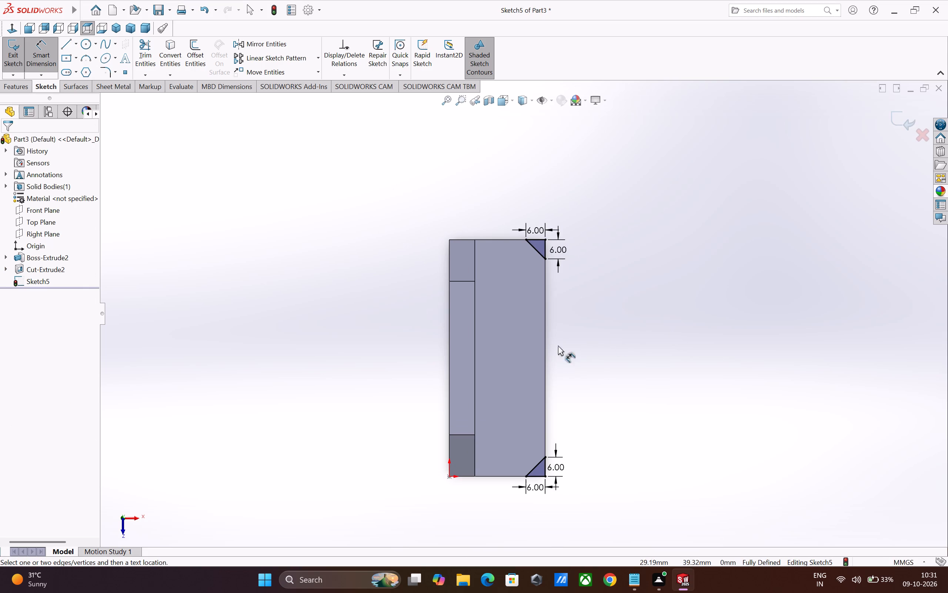
Cut both corner triangles through all of the base leg with Extruded Cut.
{"action": "left_click", "coordinate": [21, 86]}
{"action": "left_click", "coordinate": [155, 62]}
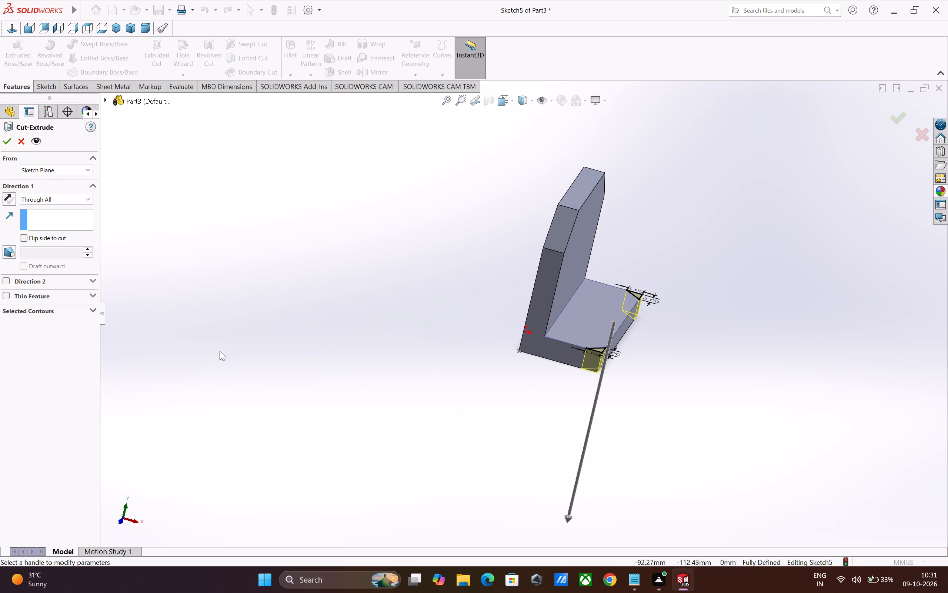
{"action": "left_click", "coordinate": [6, 145]}
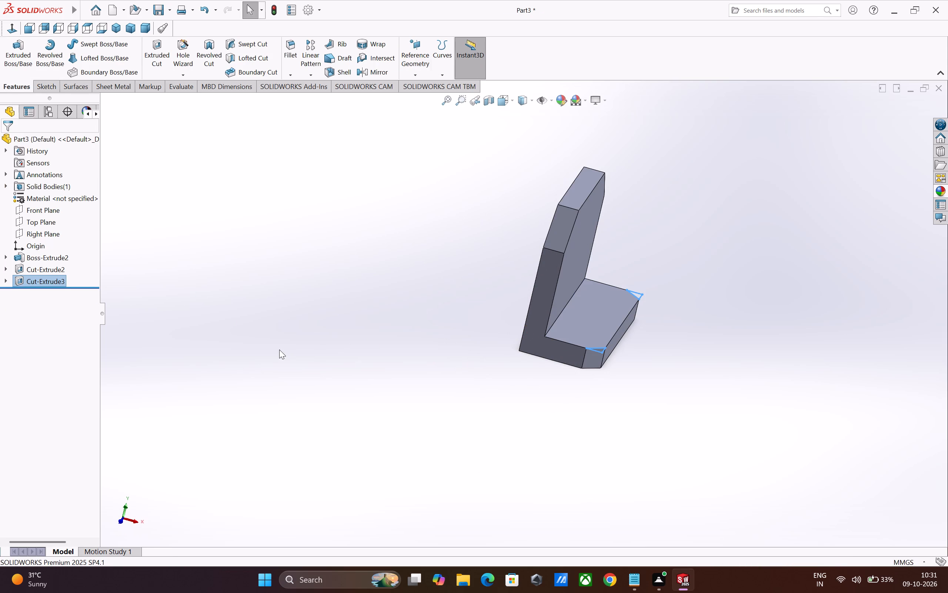
{"action": "left_click", "coordinate": [279, 349]}
Create a reference plane offset 9 mm inward from the bracket's L-shaped end face, using the flipped offset direction.
{"action": "left_click", "coordinate": [414, 75]}
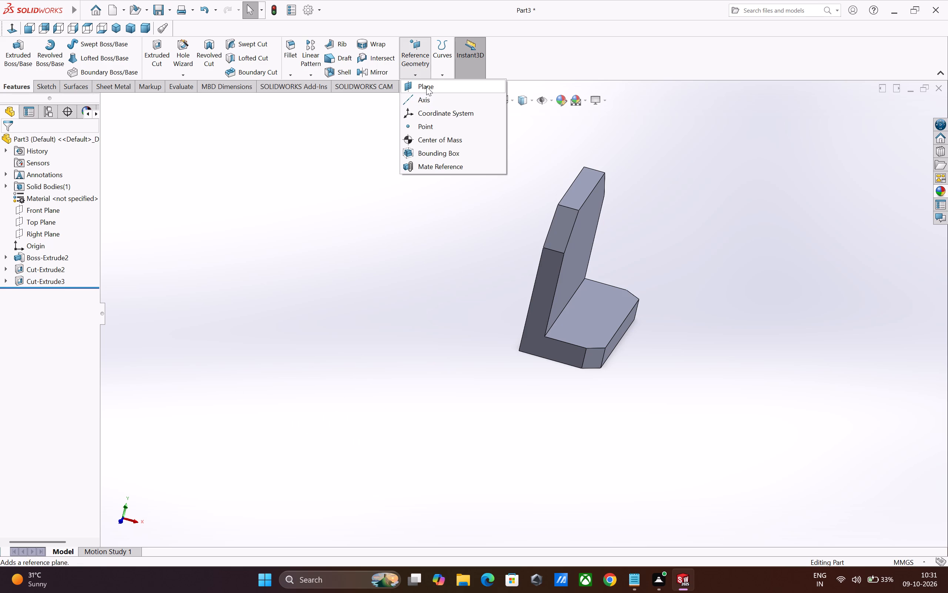
{"action": "left_click", "coordinate": [429, 88]}
{"action": "left_click", "coordinate": [530, 348]}
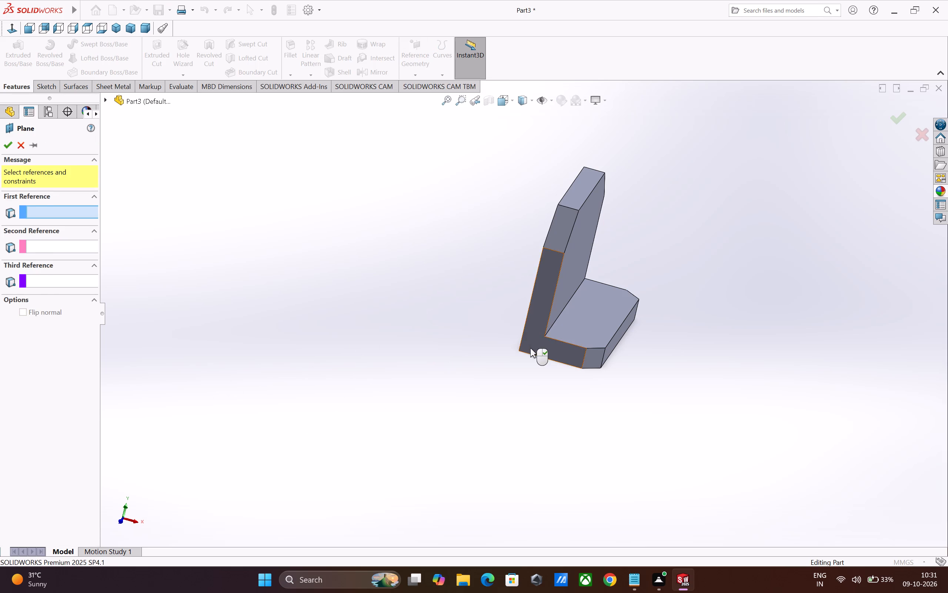
{"action": "left_click", "coordinate": [25, 296]}
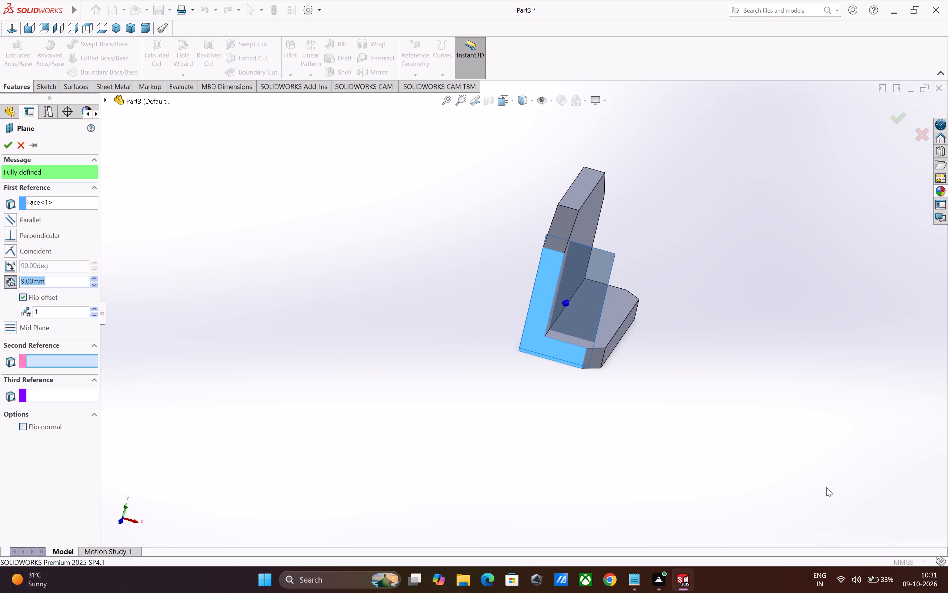
{"action": "middle_click_drag", "start_coordinate": [796, 491], "coordinate": [760, 483]}
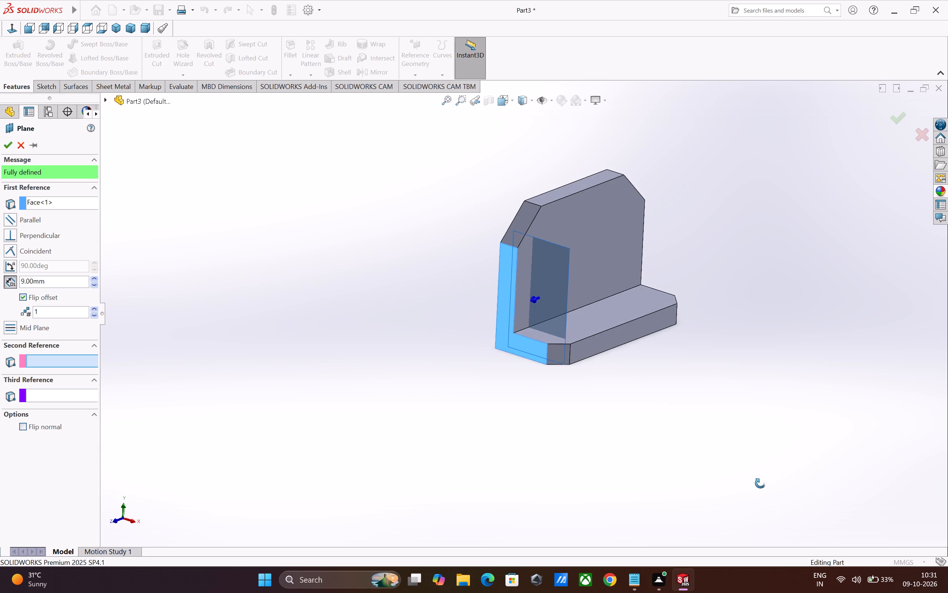
{"action": "middle_click_drag", "start_coordinate": [760, 483], "coordinate": [737, 481]}
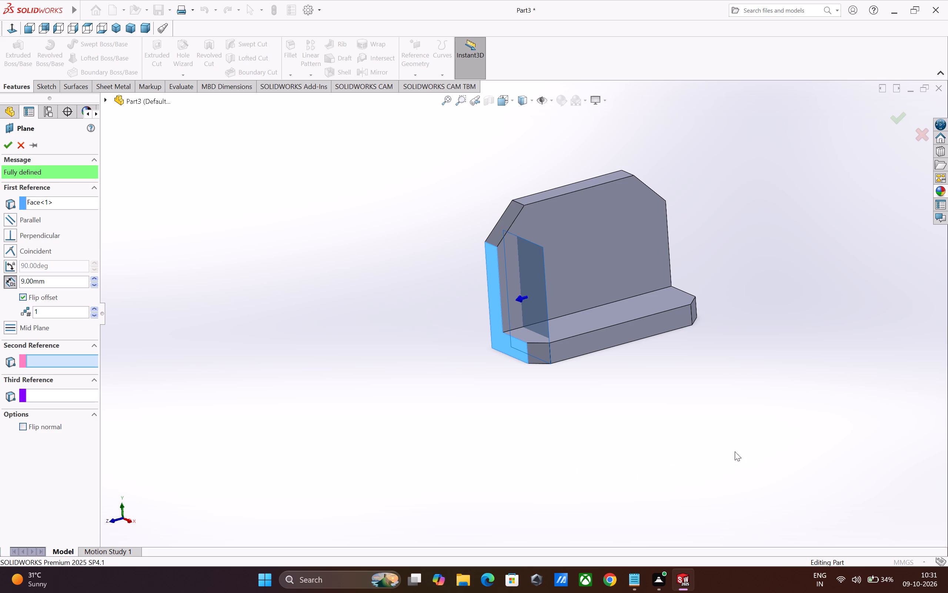
{"action": "middle_click_drag", "start_coordinate": [742, 451], "coordinate": [721, 455]}
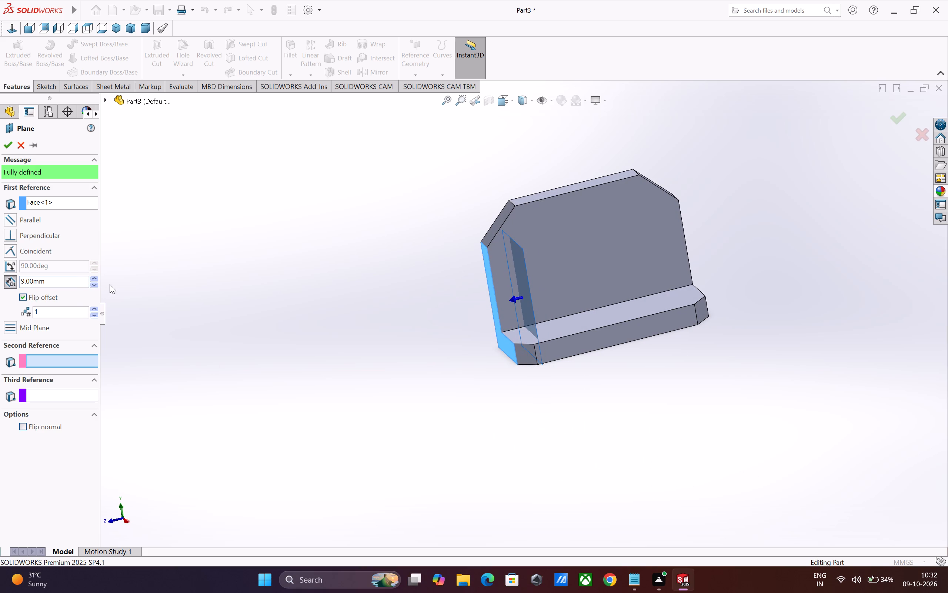
{"action": "left_click", "coordinate": [7, 146]}
Sketch a closed right triangle about 14.6 mm wide and 30.8 mm high in the bracket's inner corner on the 9 mm offset plane.
{"action": "middle_click_drag", "start_coordinate": [278, 379], "coordinate": [361, 364]}
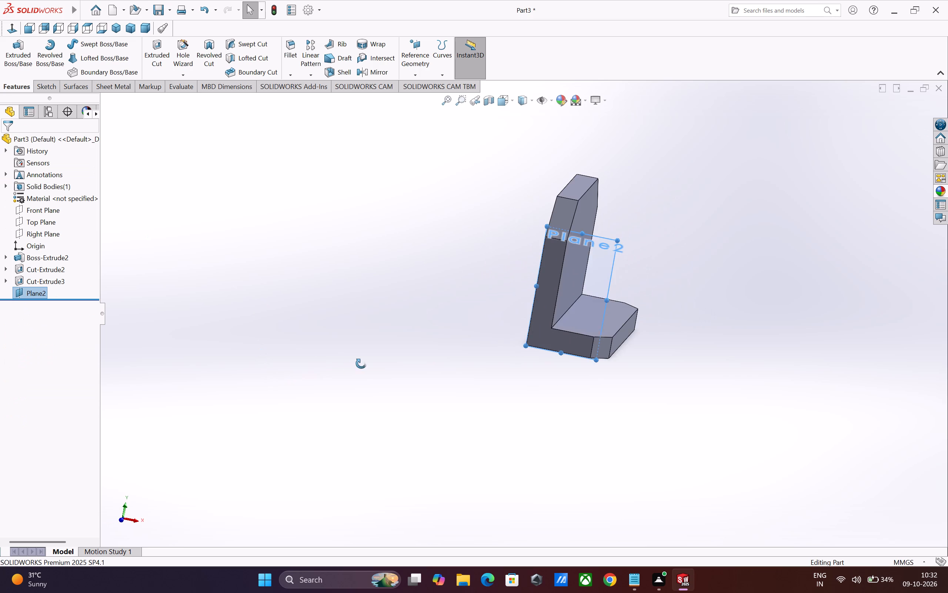
{"action": "middle_click_drag", "start_coordinate": [361, 364], "coordinate": [361, 363]}
{"action": "left_click", "coordinate": [605, 260]}
{"action": "left_click", "coordinate": [648, 235]}
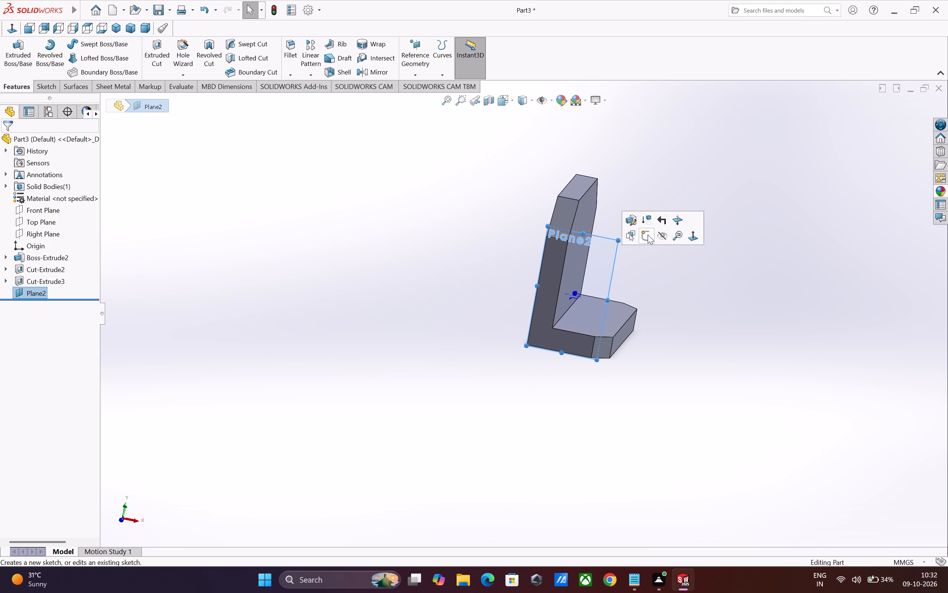
{"action": "left_click", "coordinate": [66, 44]}
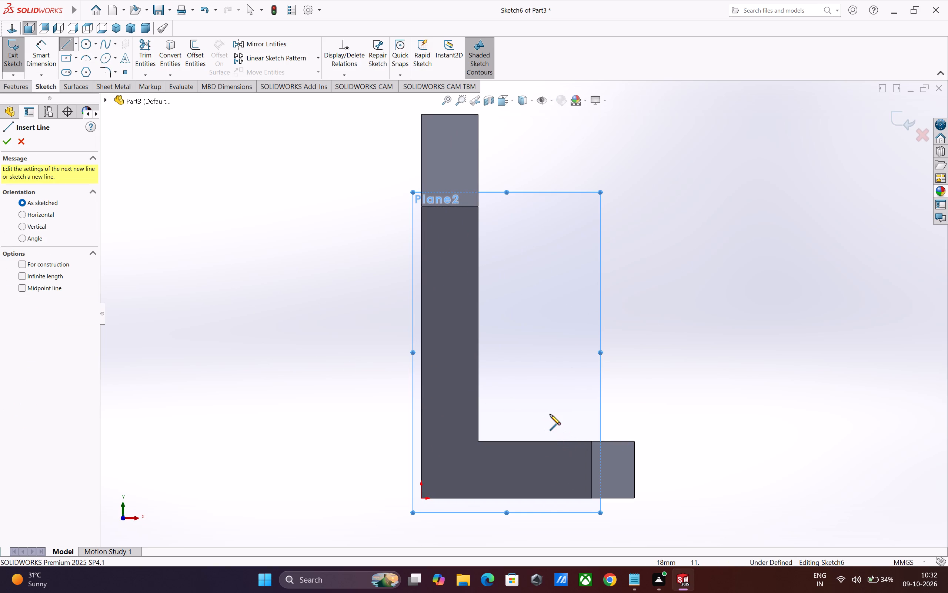
{"action": "left_click", "coordinate": [582, 442]}
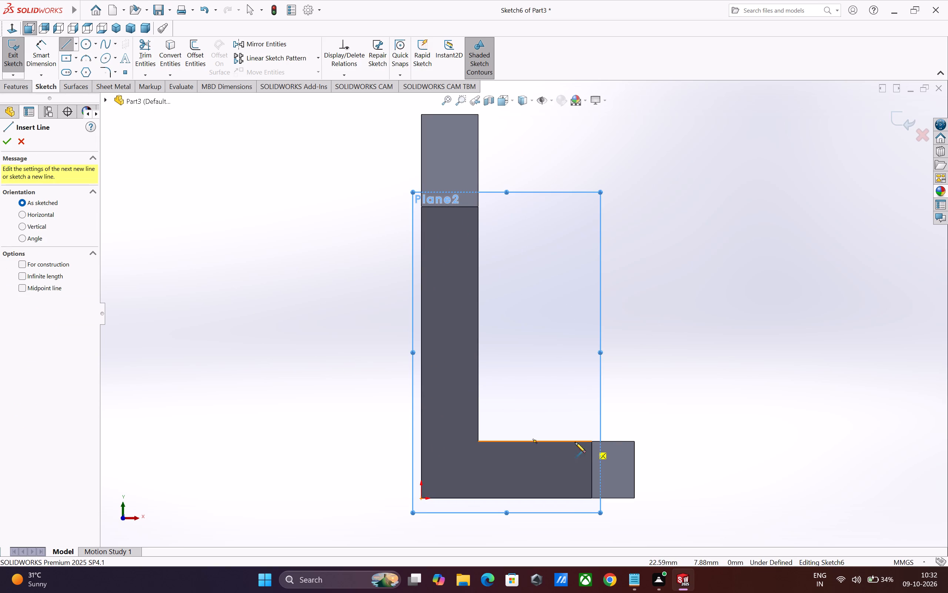
{"action": "left_click", "coordinate": [478, 442]}
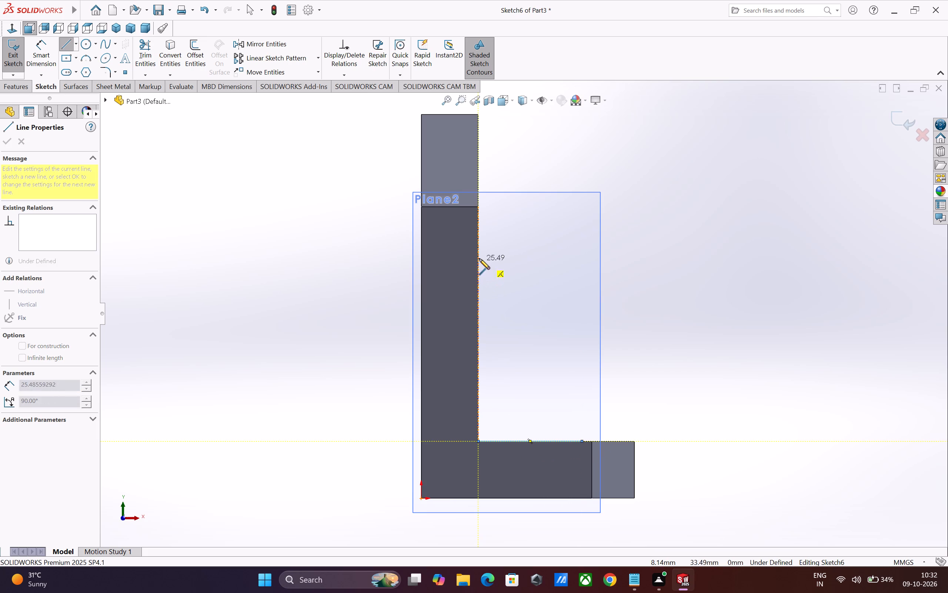
{"action": "left_click", "coordinate": [478, 223]}
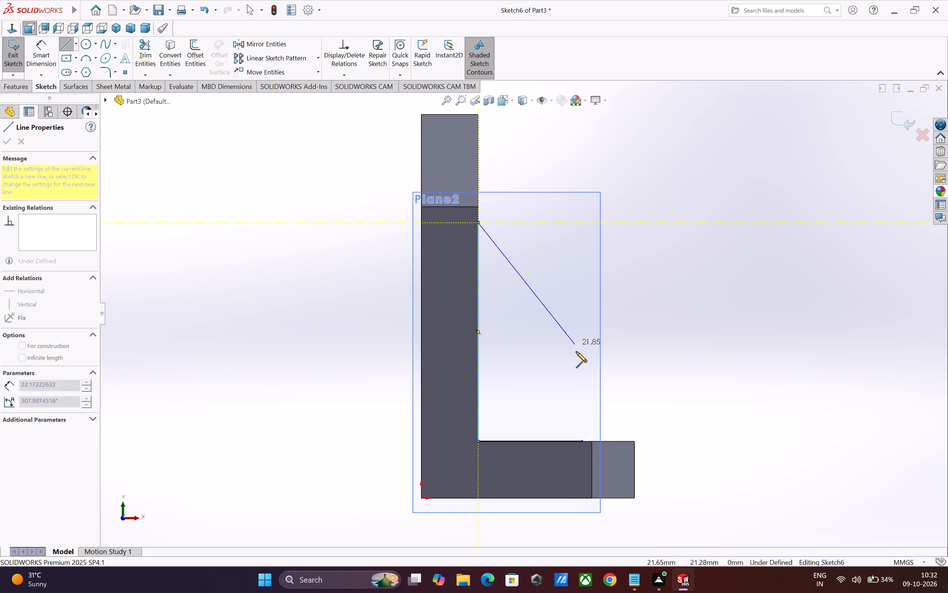
{"action": "left_click", "coordinate": [583, 441]}
{"action": "key", "text": "Escape"}
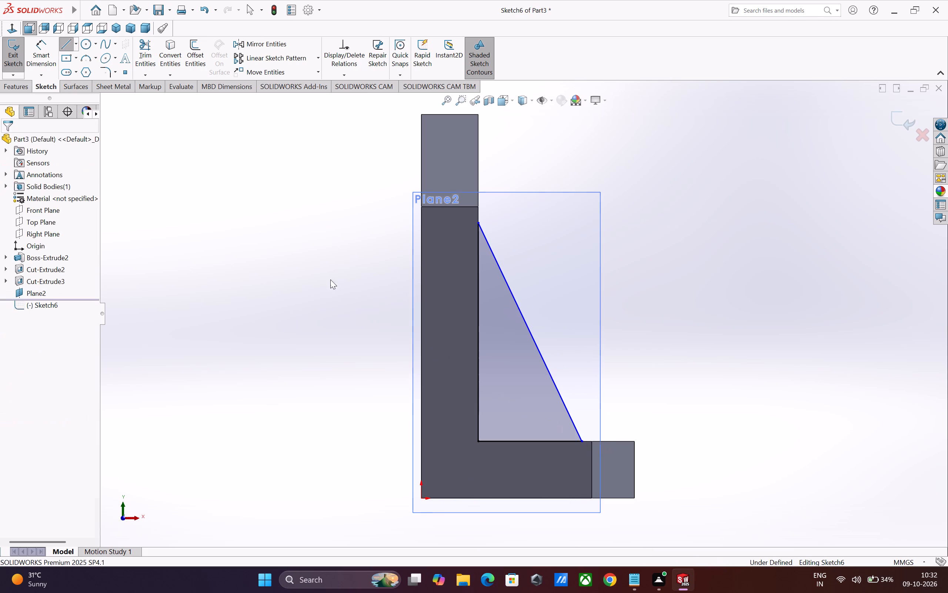
Dimension the triangle's horizontal leg to 18 mm and its vertical leg to 36 mm.
{"action": "left_click_drag", "start_coordinate": [41, 59], "coordinate": [45, 61]}
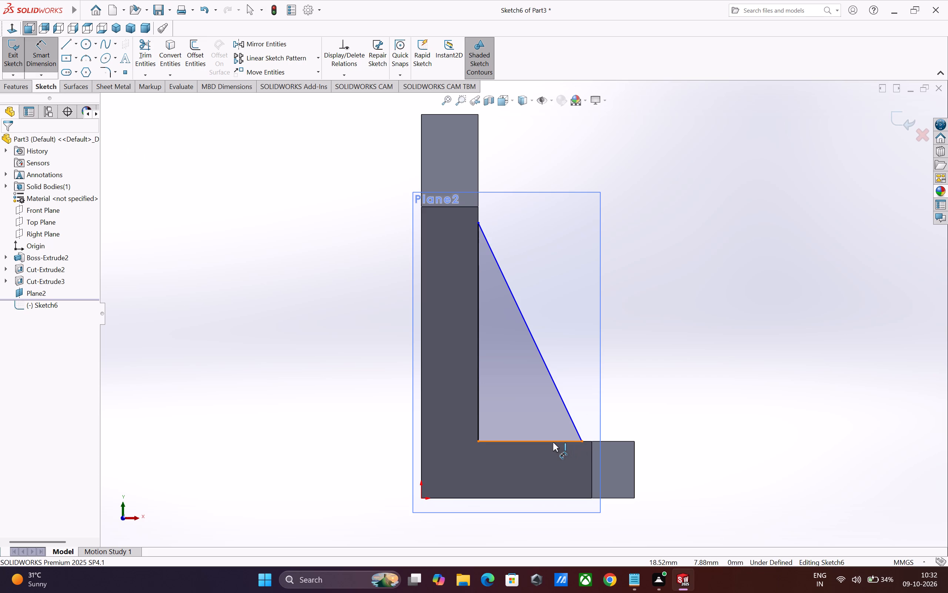
{"action": "left_click", "coordinate": [552, 441]}
{"action": "left_click", "coordinate": [551, 458]}
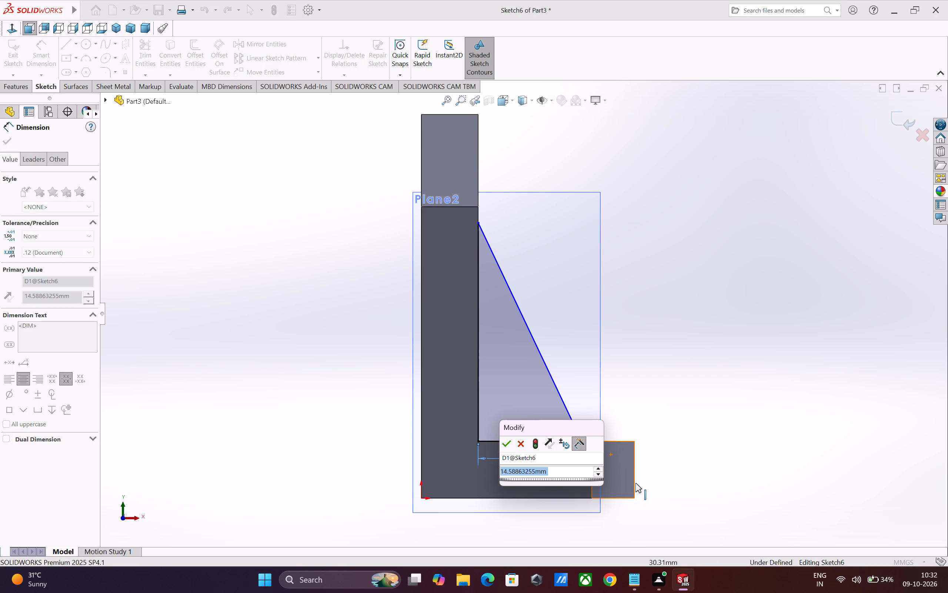
{"action": "key", "text": "1"}
{"action": "key", "text": "8"}
{"action": "key", "text": "Return"}
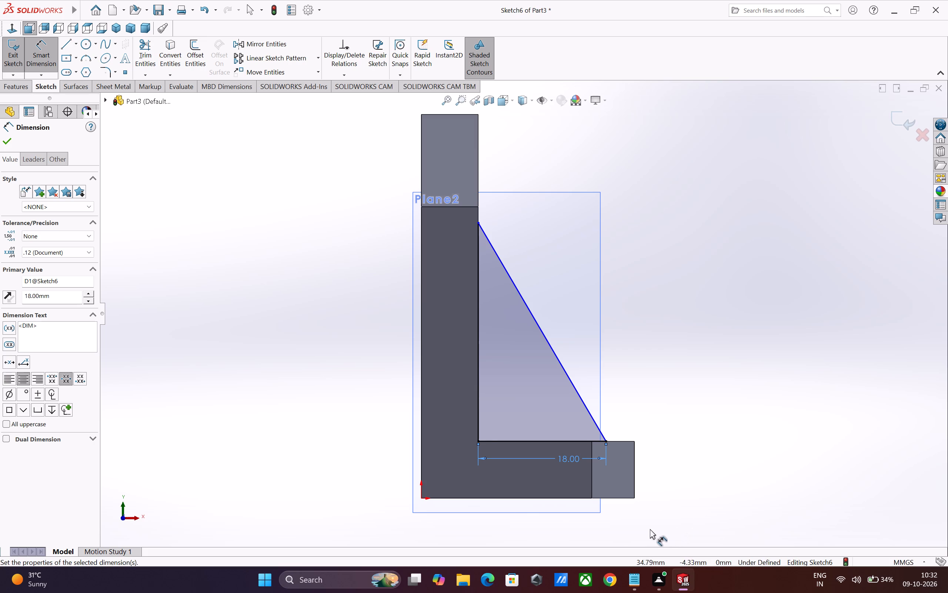
{"action": "left_click", "coordinate": [478, 356]}
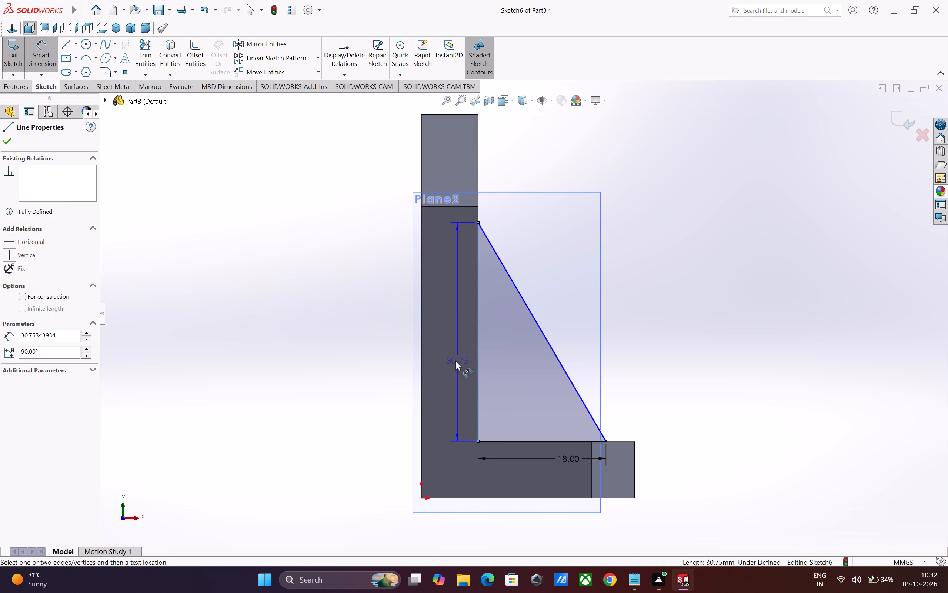
{"action": "left_click", "coordinate": [453, 361]}
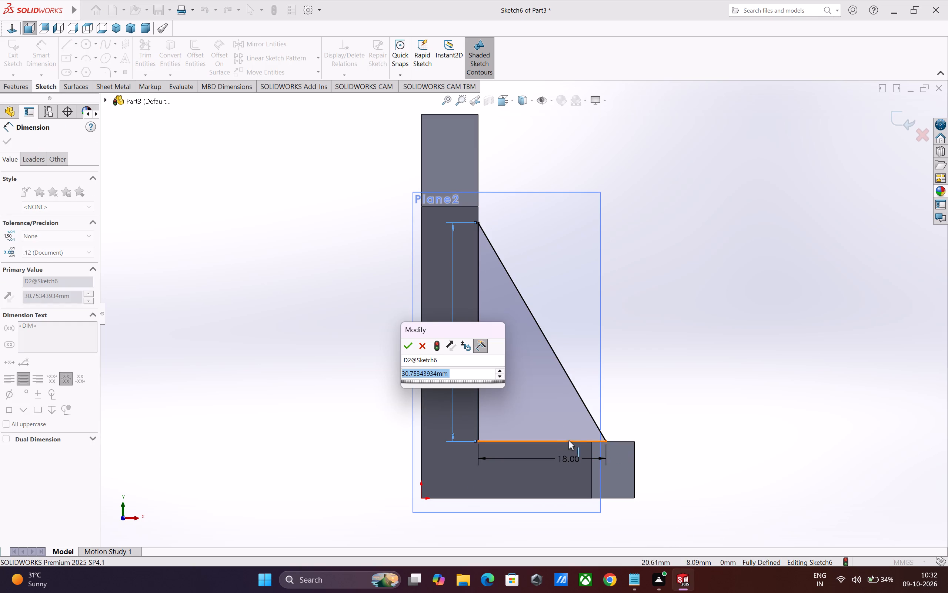
{"action": "key", "text": "3"}
{"action": "key", "text": "6"}
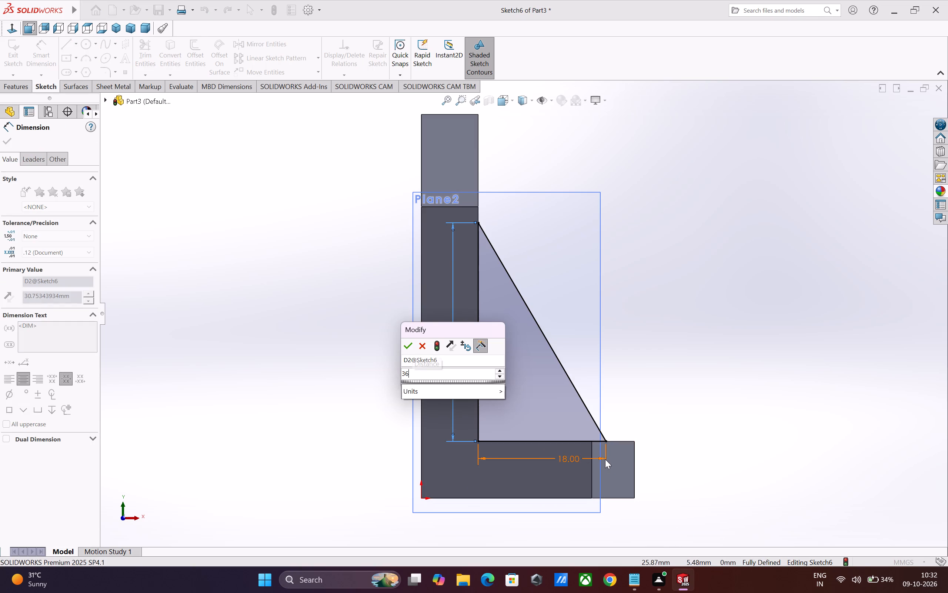
{"action": "key", "text": "Return"}
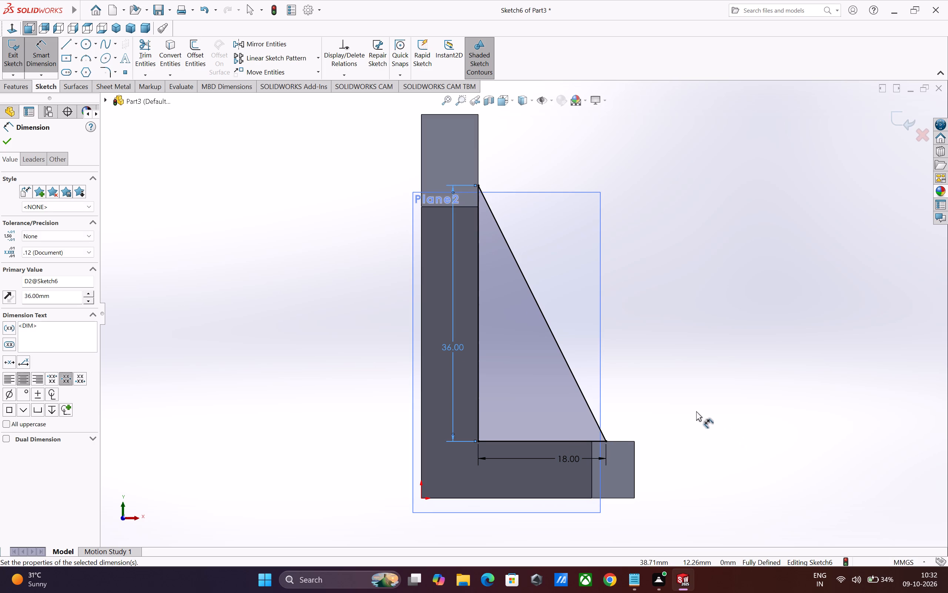
{"action": "left_click", "coordinate": [8, 144]}
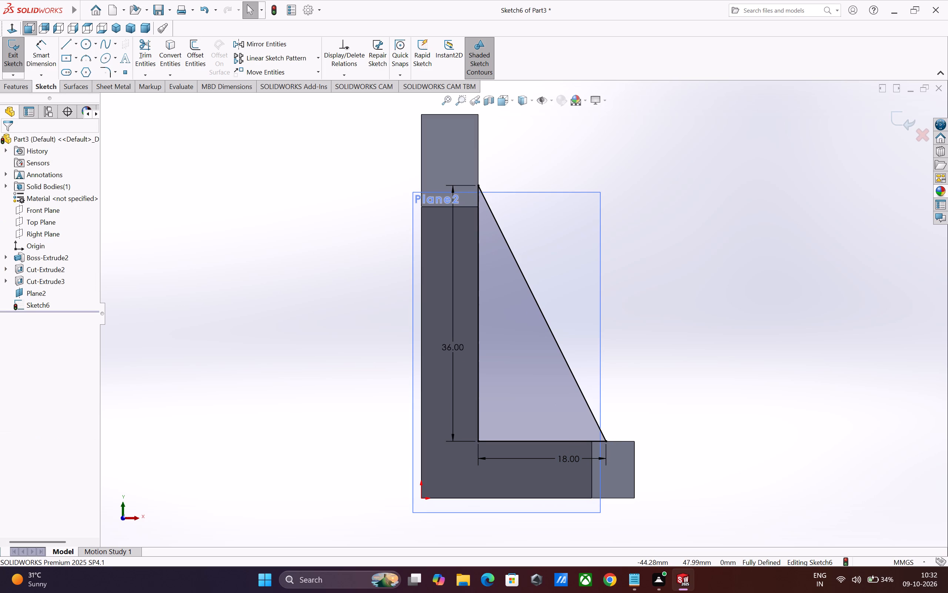
Extrude the triangle into a rib with Mid Plane depth 4 mm, merged with the bracket.
{"action": "left_click", "coordinate": [19, 85]}
{"action": "left_click", "coordinate": [18, 63]}
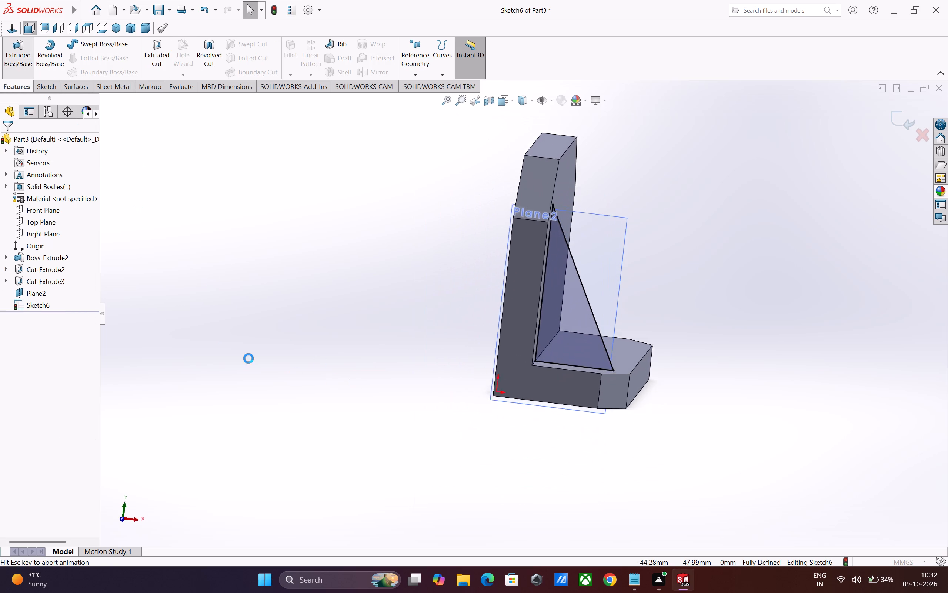
{"action": "left_click", "coordinate": [79, 202]}
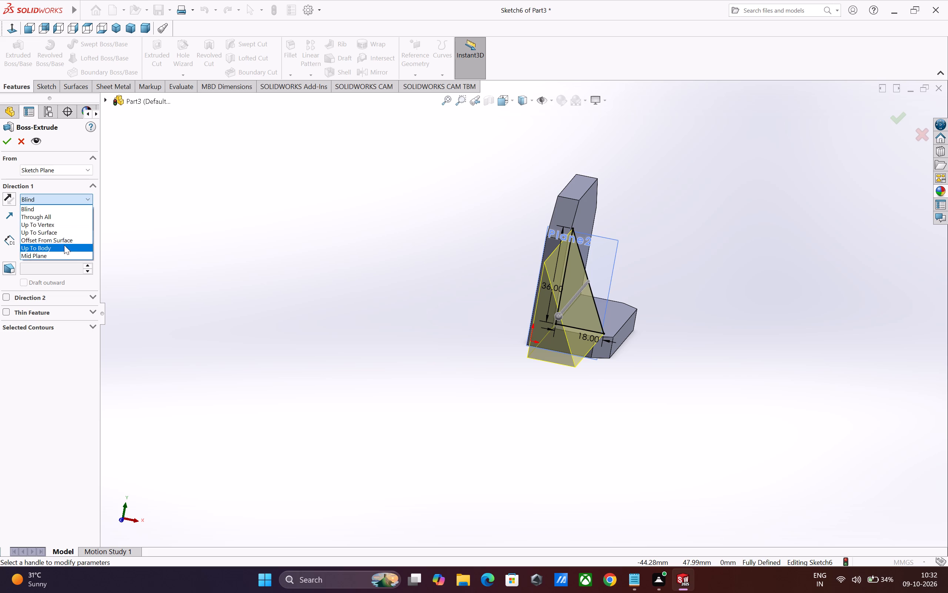
{"action": "left_click", "coordinate": [64, 255]}
{"action": "double_click", "coordinate": [60, 239]}
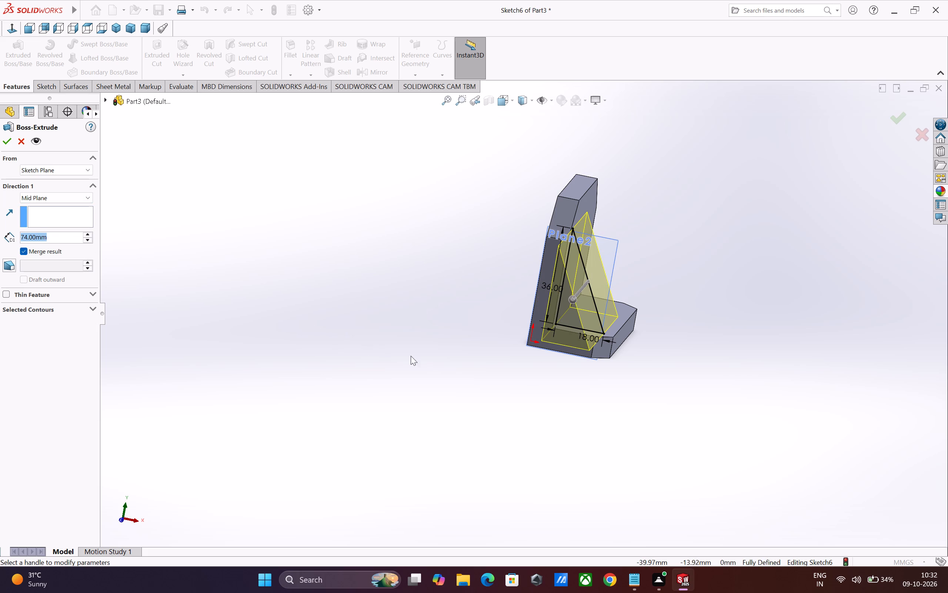
{"action": "key", "text": "4"}
{"action": "key", "text": "Return"}
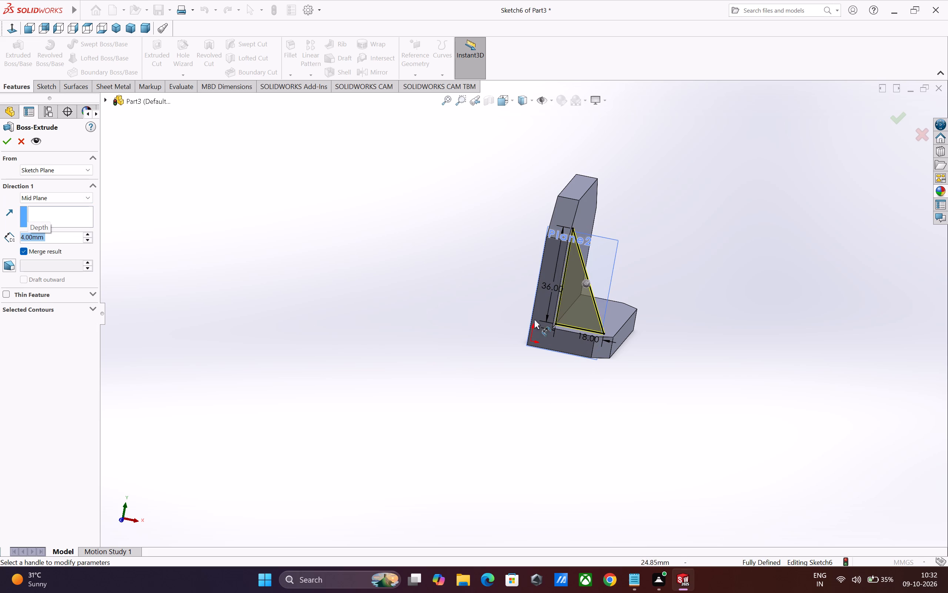
{"action": "left_click", "coordinate": [8, 141]}
{"action": "left_click", "coordinate": [520, 401]}
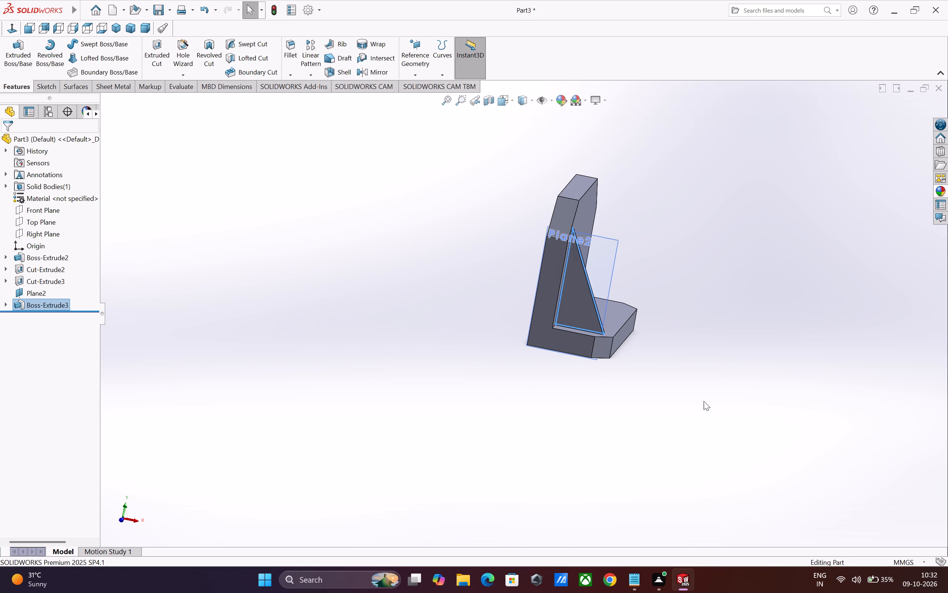
Hide the offset reference plane used for the first rib.
{"action": "middle_click_drag", "start_coordinate": [701, 400], "coordinate": [721, 399]}
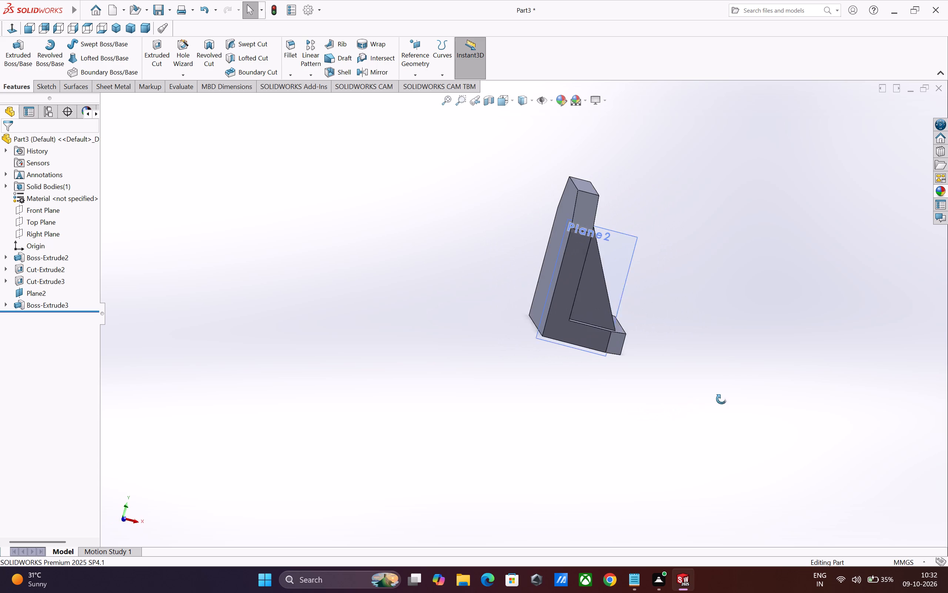
{"action": "middle_click_drag", "start_coordinate": [721, 399], "coordinate": [723, 397]}
{"action": "left_click", "coordinate": [622, 248]}
{"action": "left_click", "coordinate": [677, 224]}
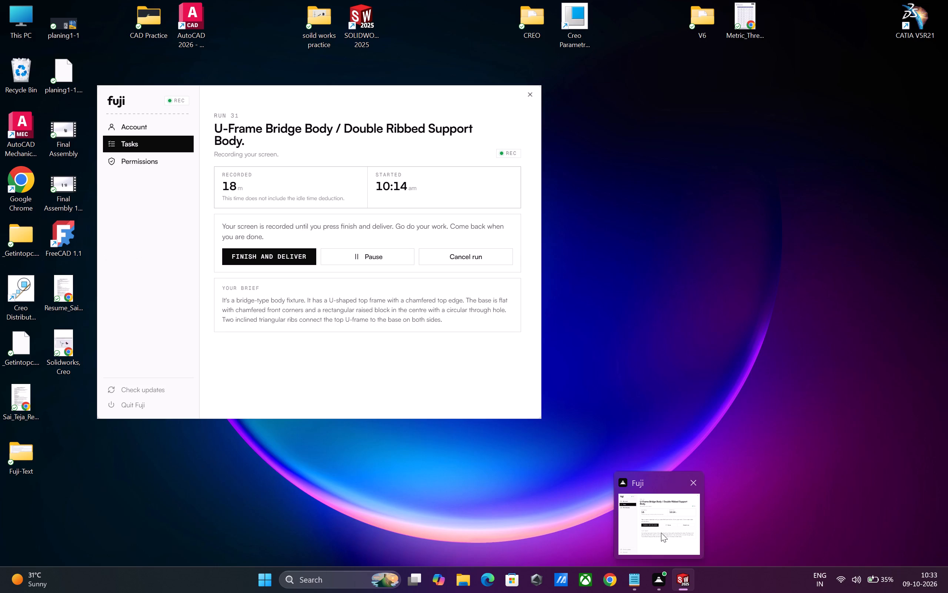
{"action": "left_click", "coordinate": [685, 407]}
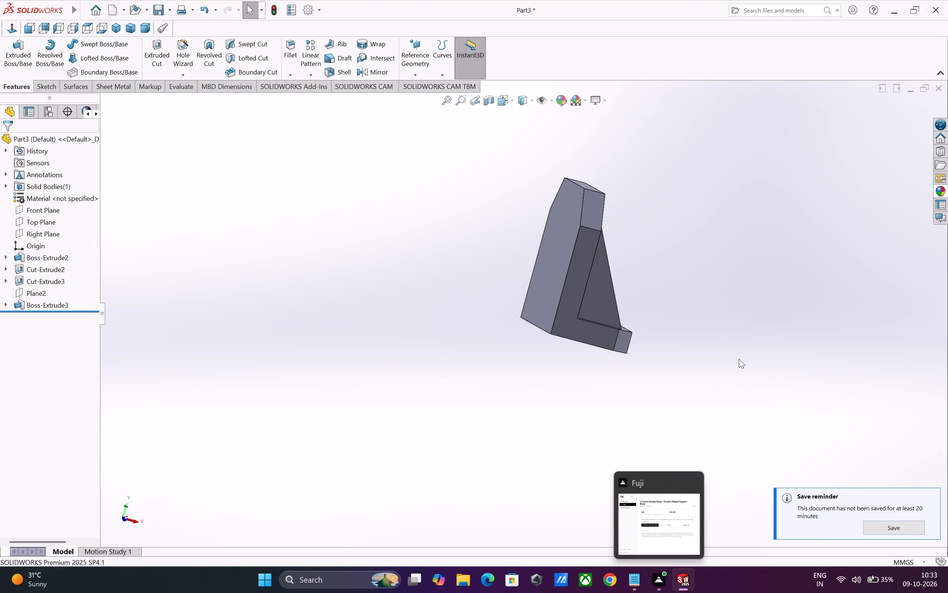
Create a reference plane offset 9 mm inward from the bracket's opposite L-shaped end face, using the flipped offset direction.
{"action": "middle_click_drag", "start_coordinate": [738, 358], "coordinate": [526, 391]}
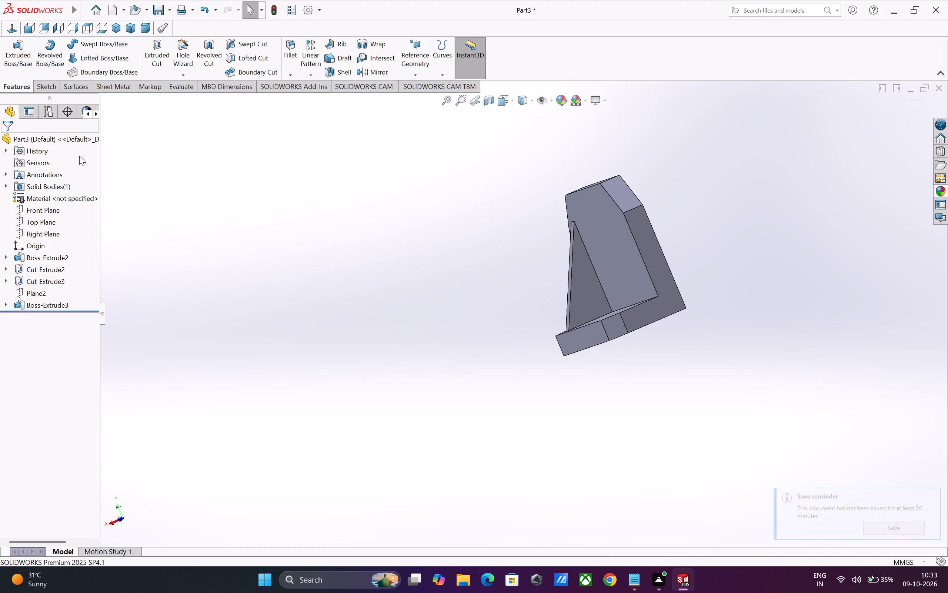
{"action": "left_click", "coordinate": [410, 73]}
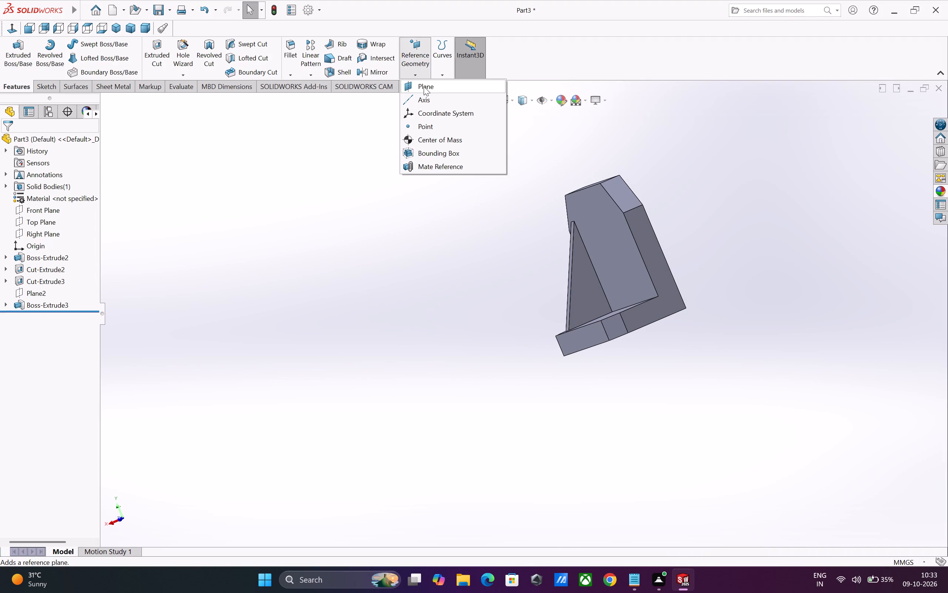
{"action": "left_click", "coordinate": [424, 86]}
{"action": "left_click", "coordinate": [642, 314]}
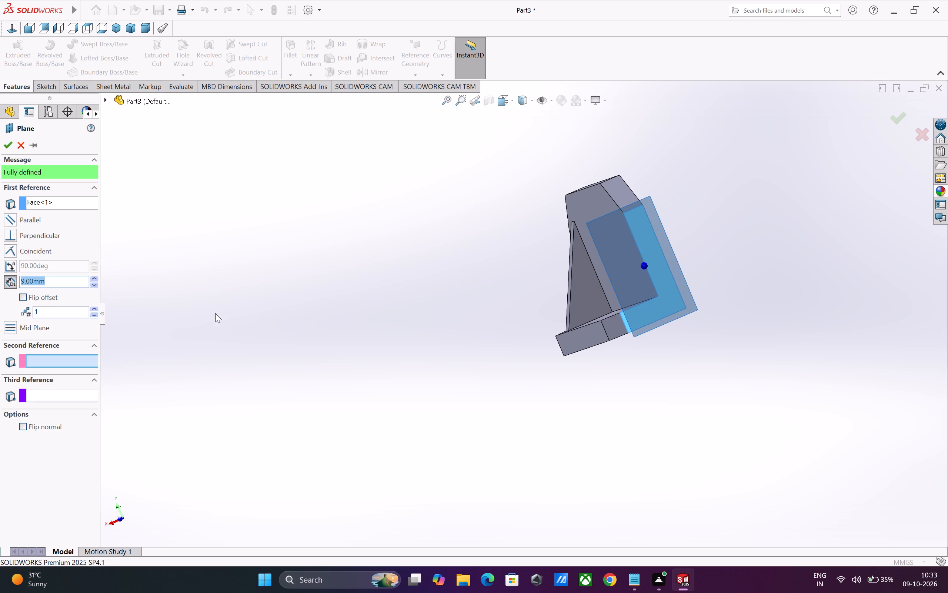
{"action": "left_click", "coordinate": [23, 298]}
{"action": "middle_click_drag", "start_coordinate": [283, 435], "coordinate": [341, 443]}
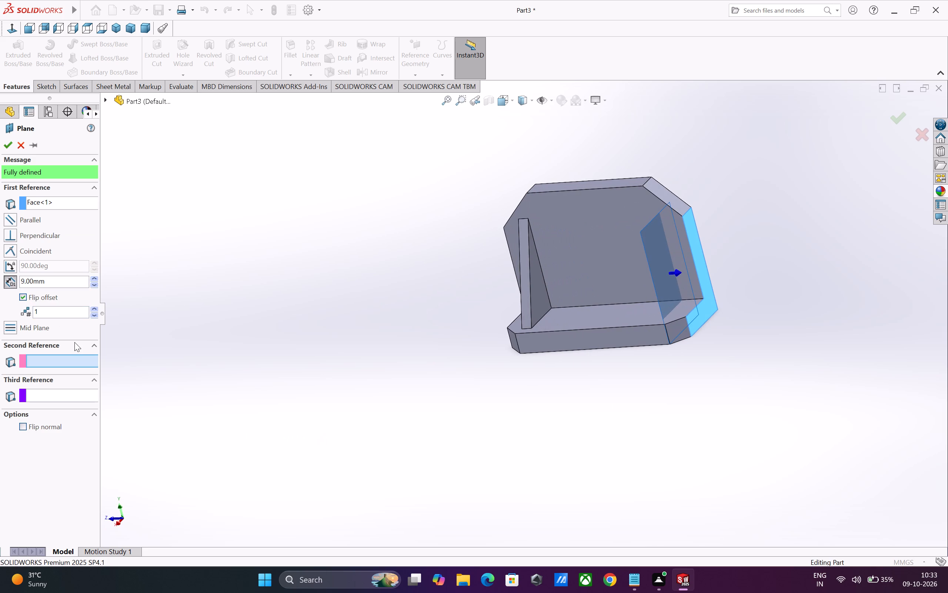
{"action": "left_click", "coordinate": [5, 146]}
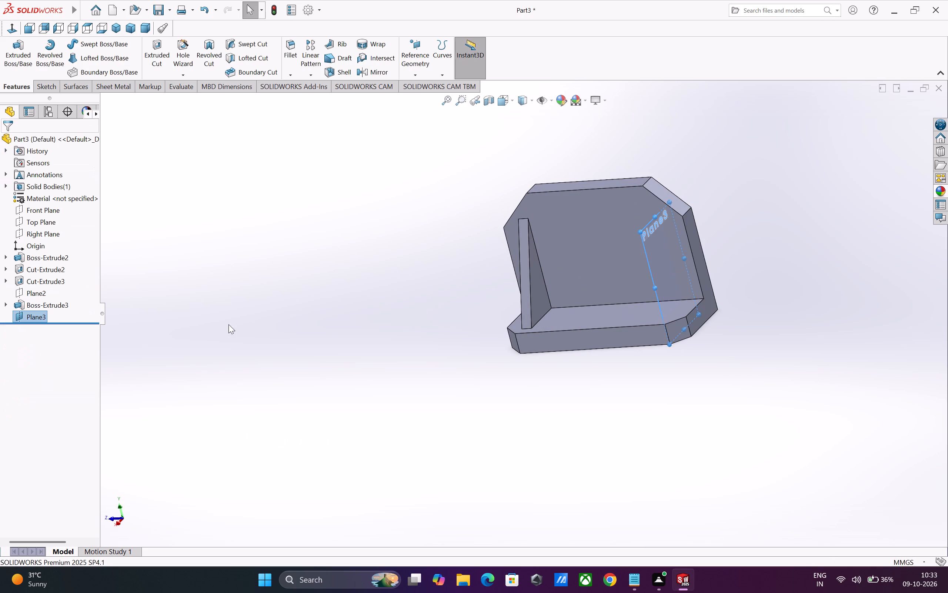
Sketch a closed triangle on the new offset plane, snapping its corners to the first rib's profile.
{"action": "middle_click_drag", "start_coordinate": [862, 372], "coordinate": [780, 402]}
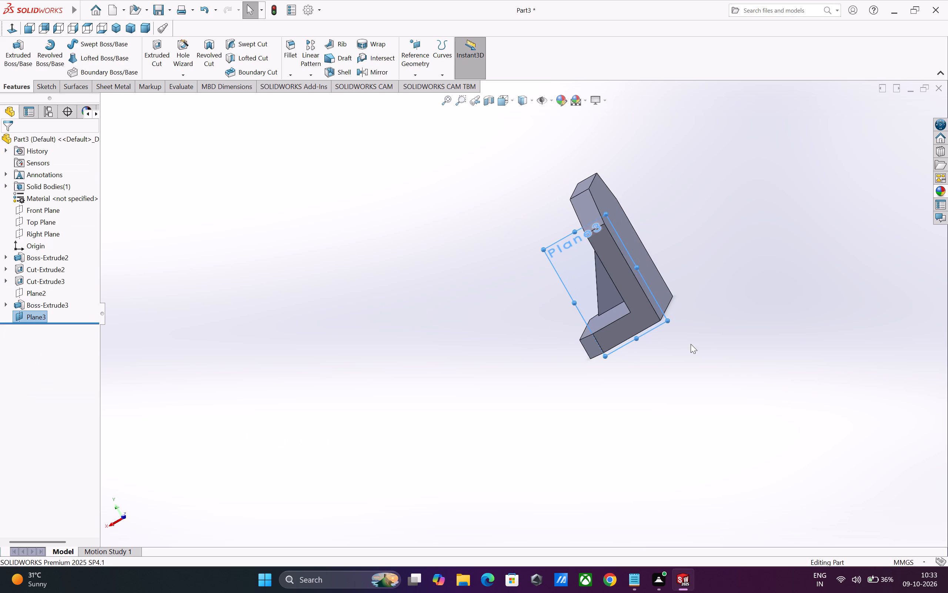
{"action": "left_click", "coordinate": [564, 267]}
{"action": "left_click", "coordinate": [605, 245]}
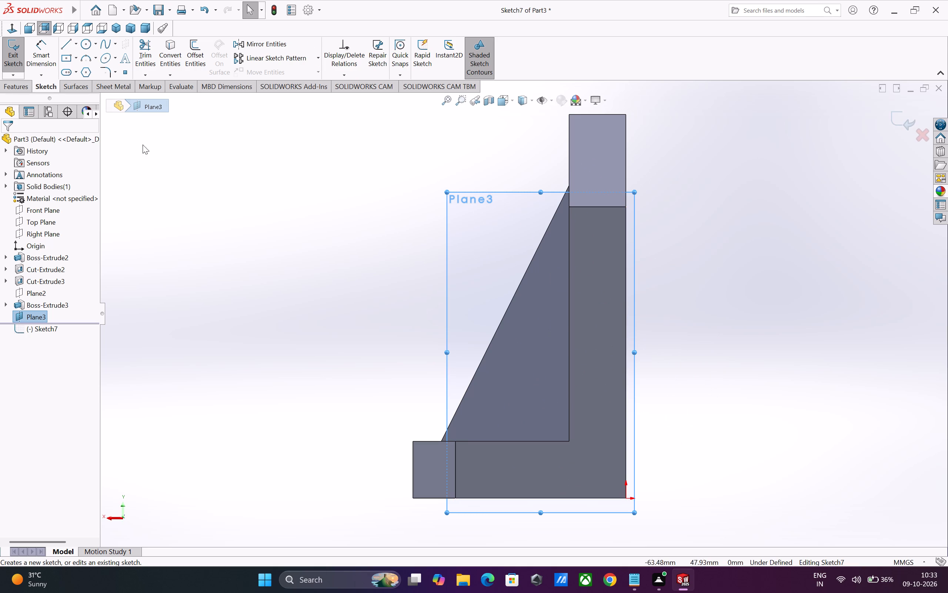
{"action": "left_click_drag", "start_coordinate": [67, 43], "coordinate": [71, 49]}
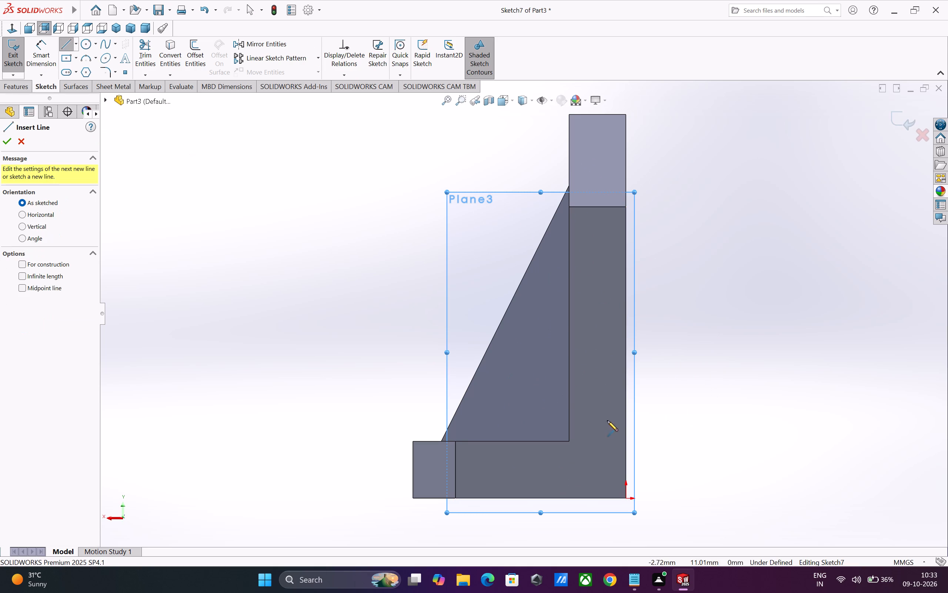
{"action": "left_click", "coordinate": [568, 442]}
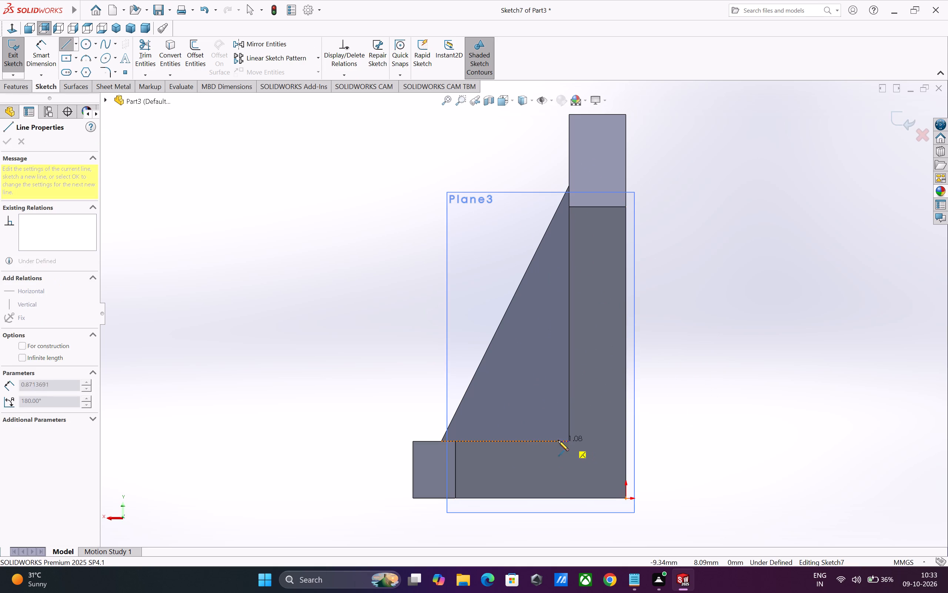
{"action": "left_click", "coordinate": [441, 441]}
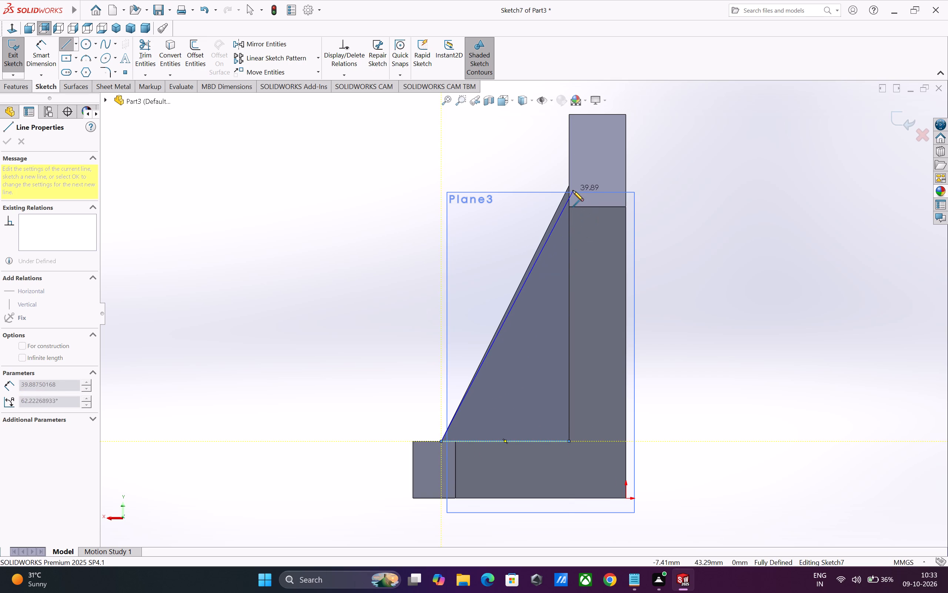
{"action": "left_click", "coordinate": [570, 186]}
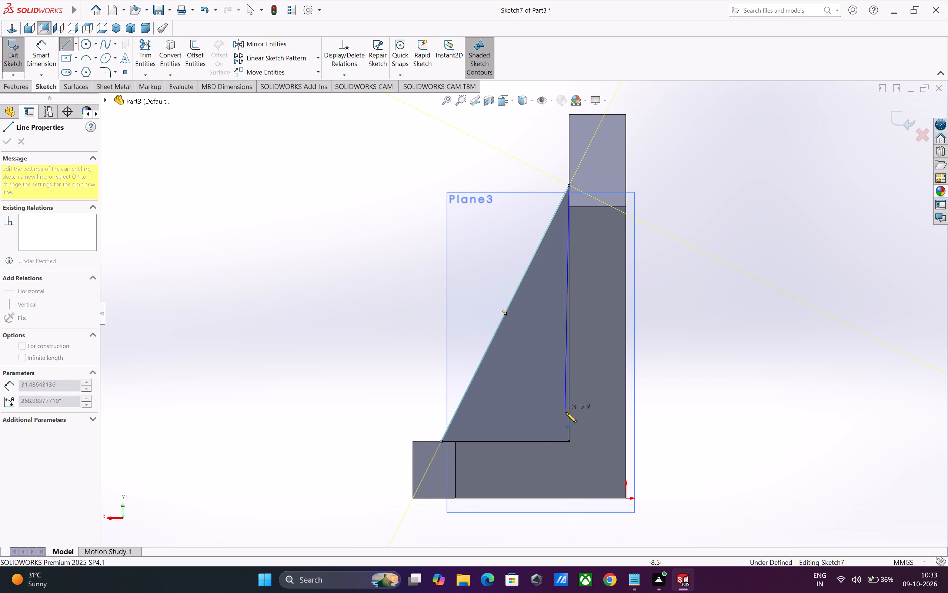
{"action": "left_click", "coordinate": [569, 441]}
{"action": "key", "text": "Escape"}
{"action": "key", "text": "Escape"}
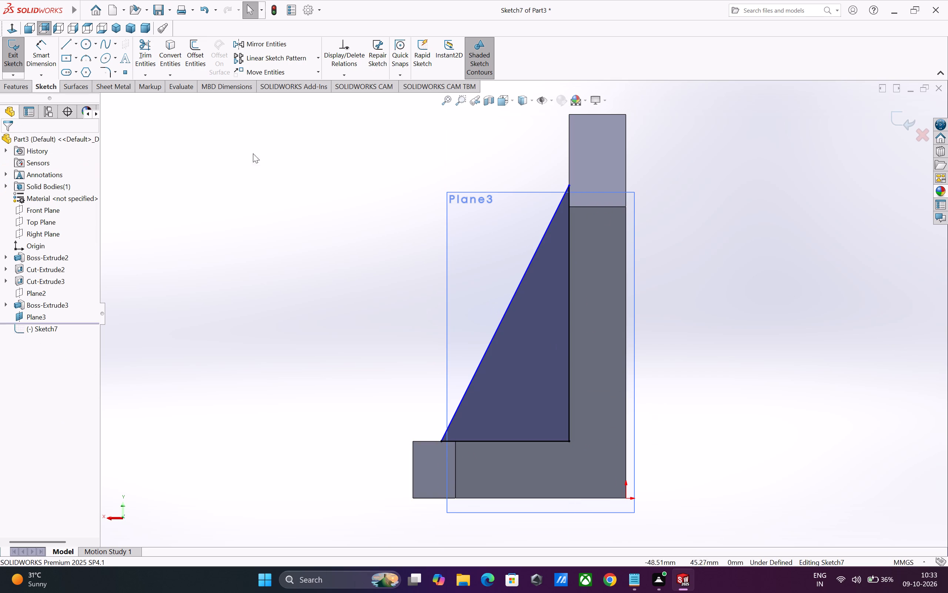
Dimension the triangle's base edge and set its vertical edge to 36 mm.
{"action": "left_click_drag", "start_coordinate": [39, 49], "coordinate": [46, 55]}
{"action": "left_click", "coordinate": [494, 442]}
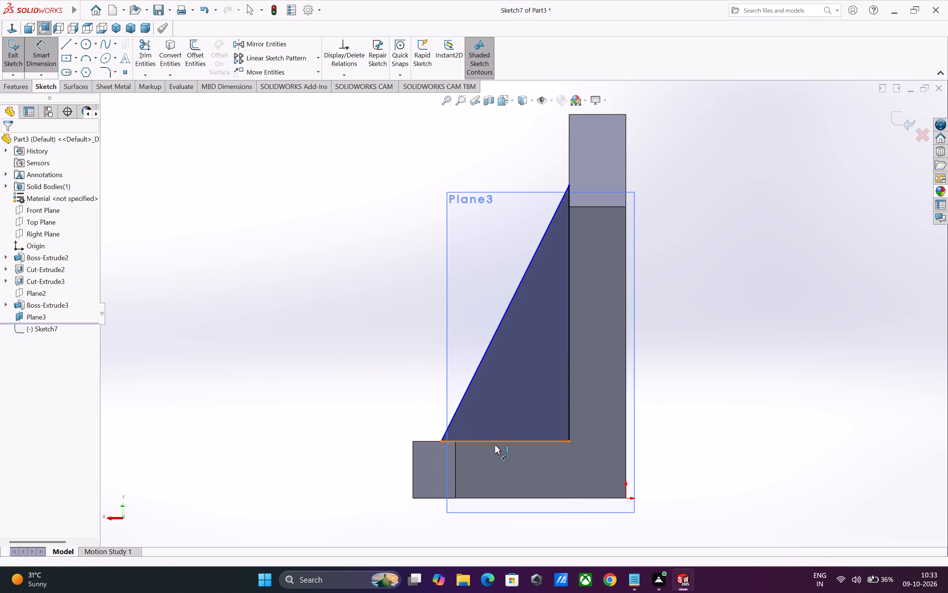
{"action": "left_click", "coordinate": [496, 458]}
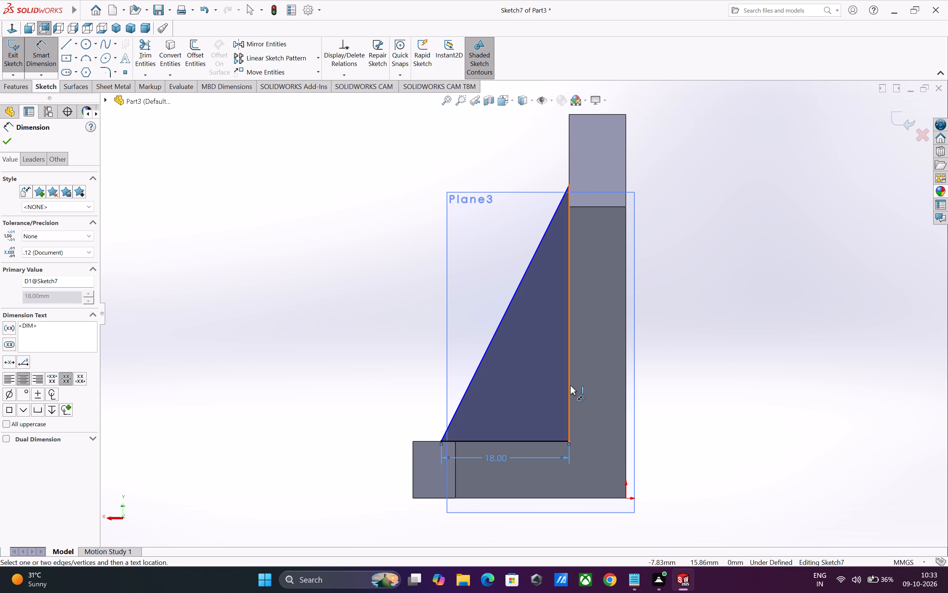
{"action": "left_click", "coordinate": [570, 386]}
{"action": "left_click", "coordinate": [591, 386]}
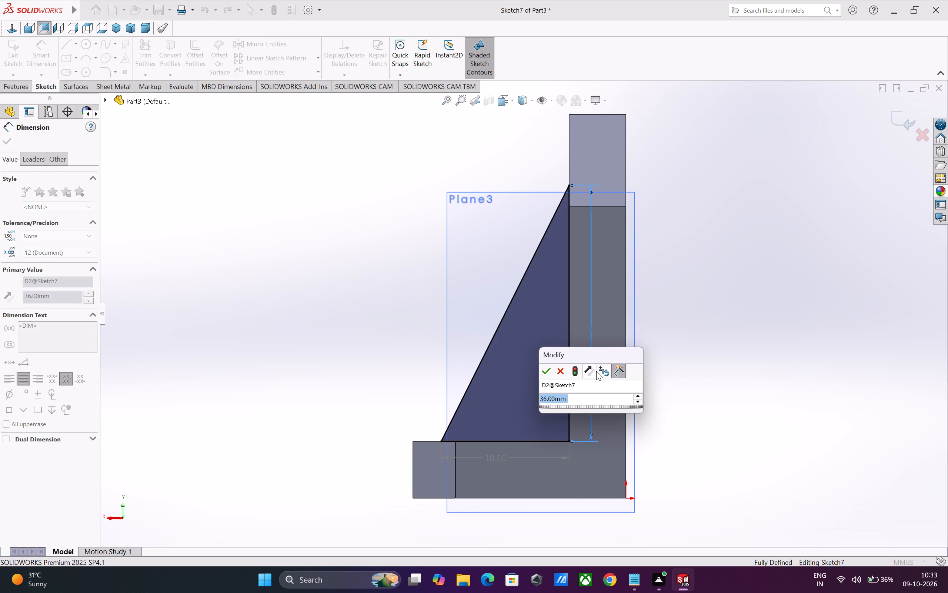
{"action": "left_click", "coordinate": [541, 370]}
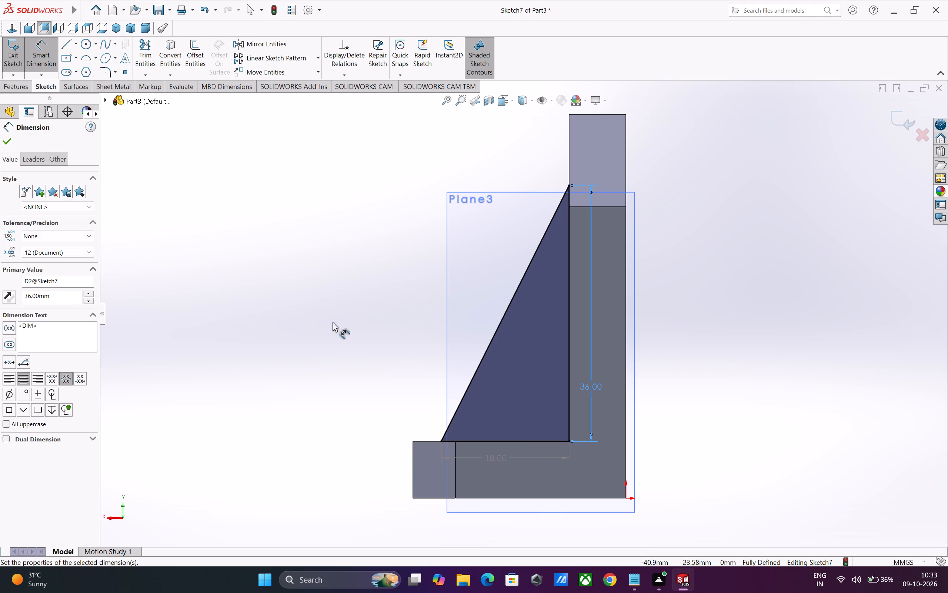
{"action": "left_click_drag", "start_coordinate": [6, 142], "coordinate": [9, 143]}
Extrude the triangle into the second rib with Mid Plane depth 4 mm, merged with the bracket.
{"action": "left_click", "coordinate": [24, 92]}
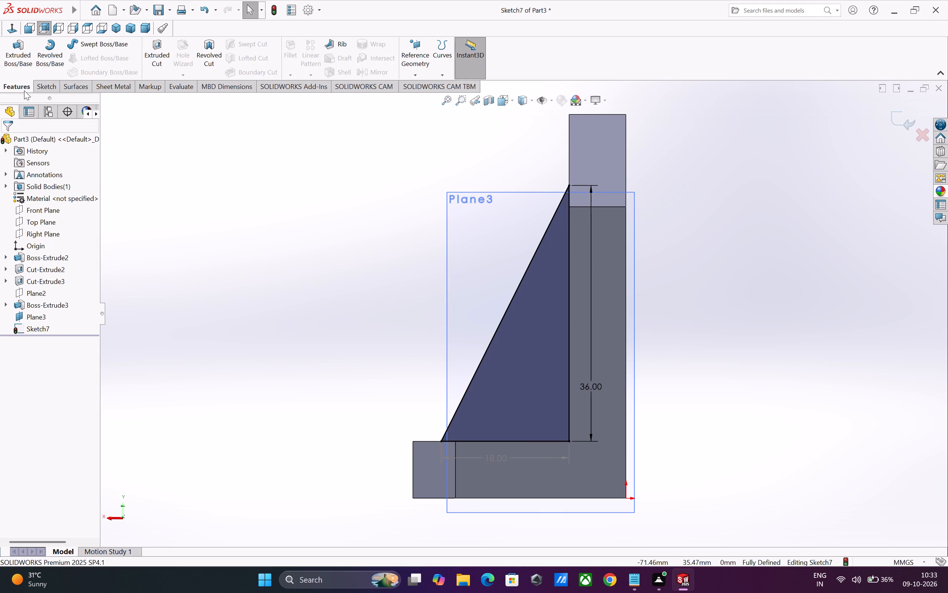
{"action": "left_click", "coordinate": [17, 59]}
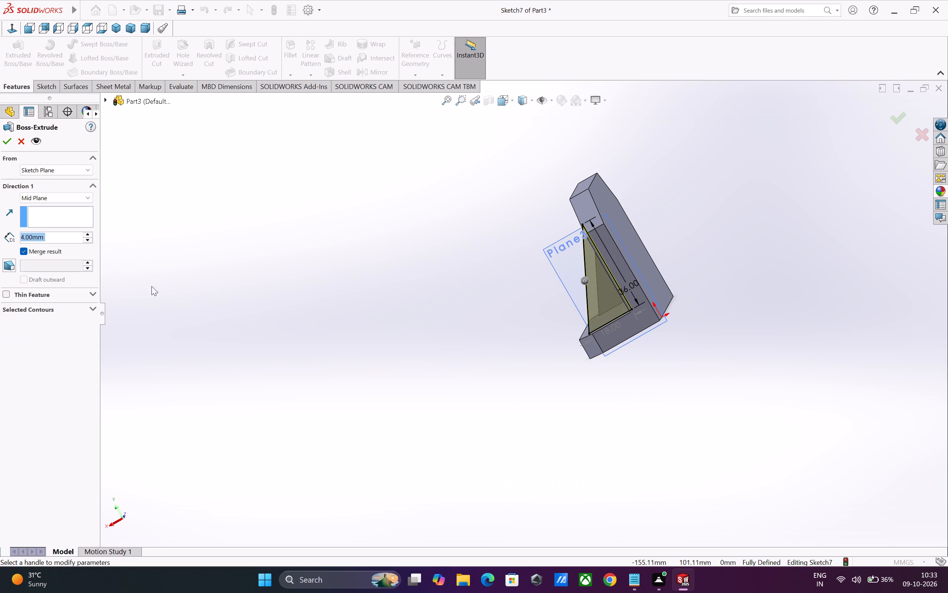
{"action": "middle_click_drag", "start_coordinate": [358, 351], "coordinate": [441, 365]}
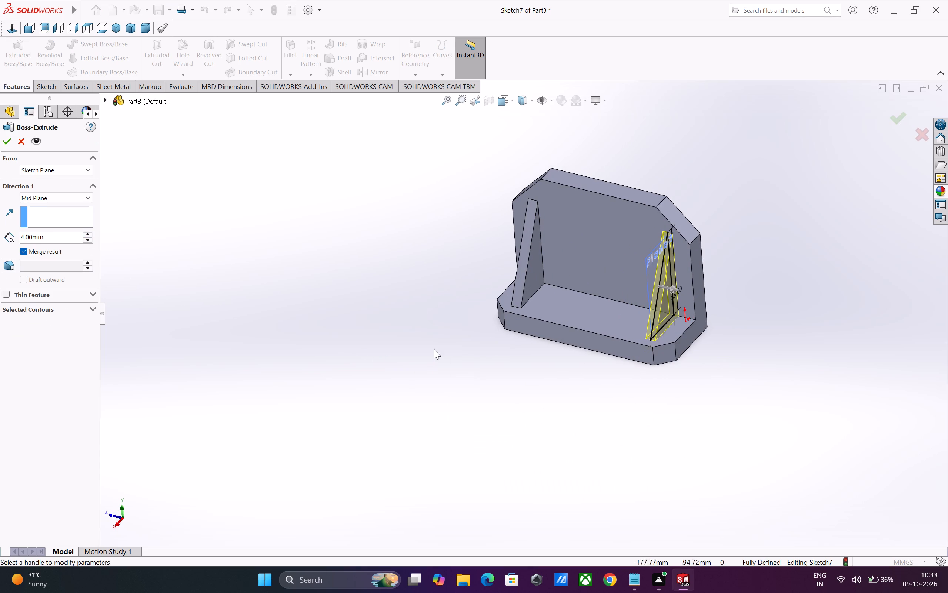
{"action": "left_click", "coordinate": [7, 142]}
{"action": "left_click", "coordinate": [486, 415]}
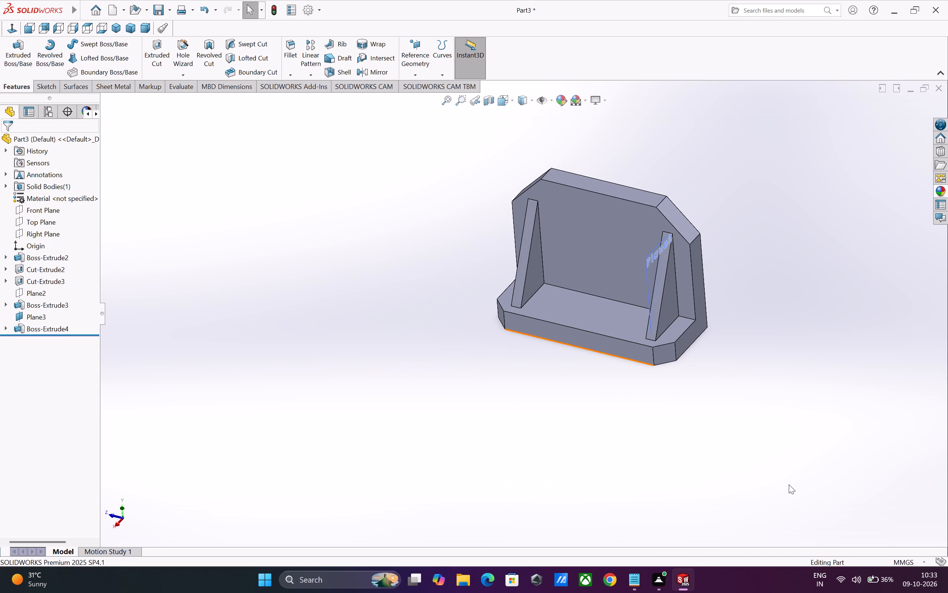
Hide the offset reference plane used for the second rib.
{"action": "middle_click_drag", "start_coordinate": [785, 484], "coordinate": [687, 445]}
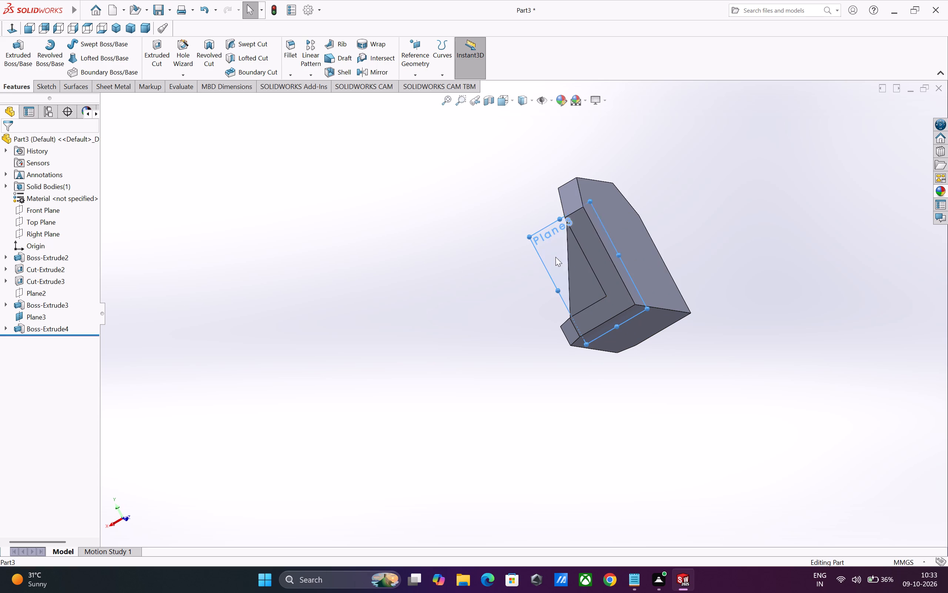
{"action": "left_click", "coordinate": [555, 257]}
{"action": "left_click", "coordinate": [614, 237]}
Create a mid plane between the bracket's two opposite L-shaped end faces.
{"action": "middle_click_drag", "start_coordinate": [710, 430], "coordinate": [760, 435]}
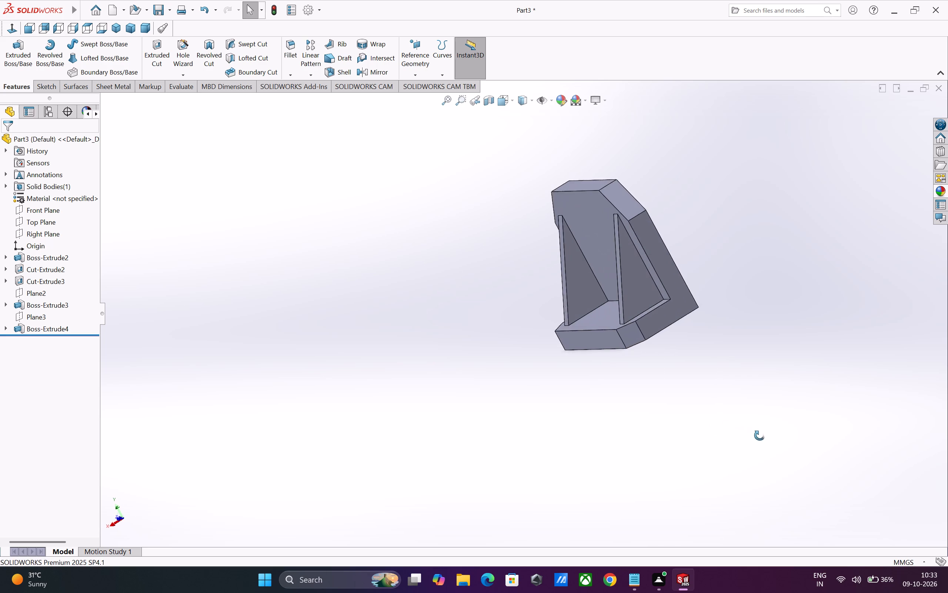
{"action": "middle_click_drag", "start_coordinate": [760, 435], "coordinate": [808, 437]}
{"action": "scroll", "coordinate": [742, 410], "scroll_direction": "down", "scroll_amount": 2}
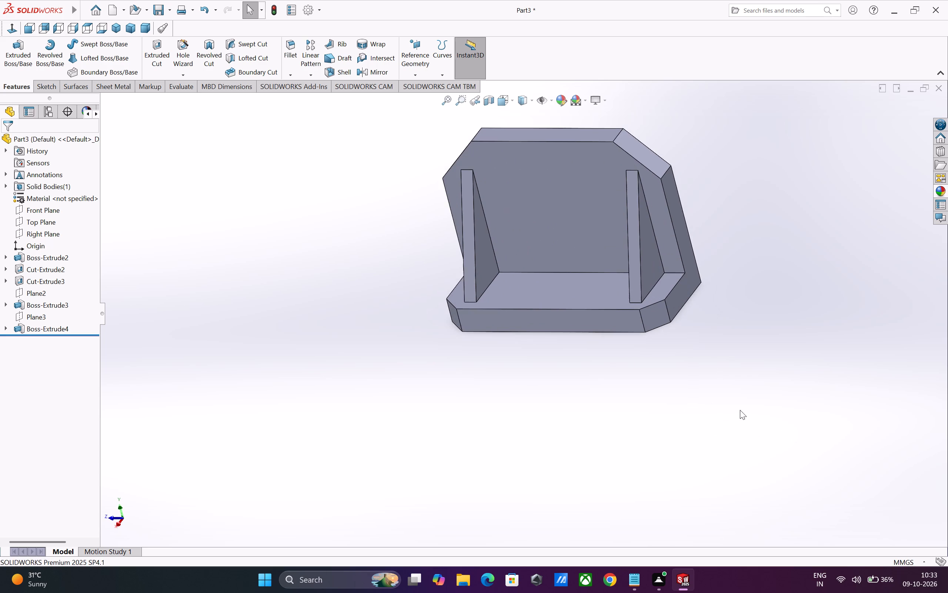
{"action": "scroll", "coordinate": [616, 402], "scroll_direction": "up", "scroll_amount": 4}
{"action": "scroll", "coordinate": [558, 312], "scroll_direction": "down", "scroll_amount": 1}
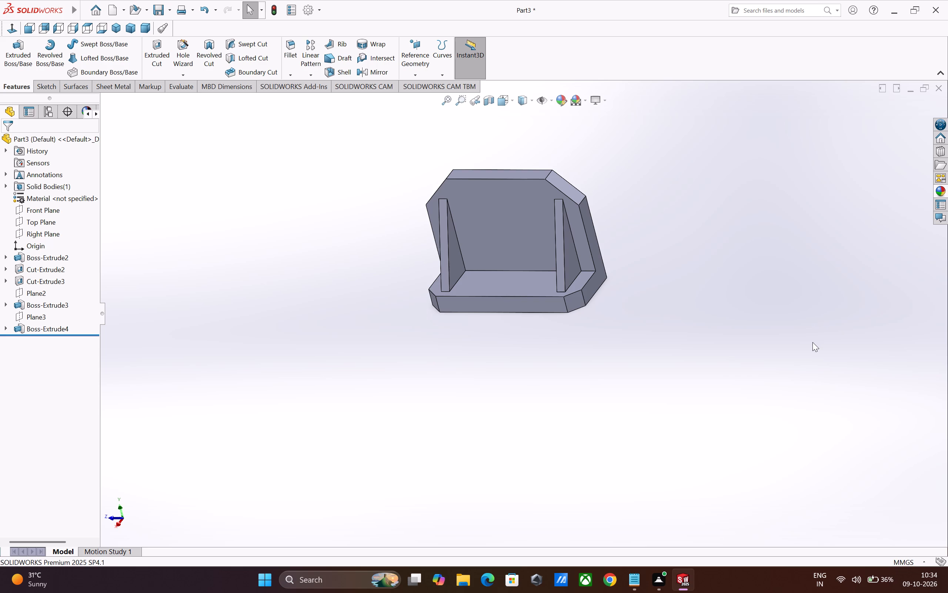
{"action": "left_click", "coordinate": [594, 285]}
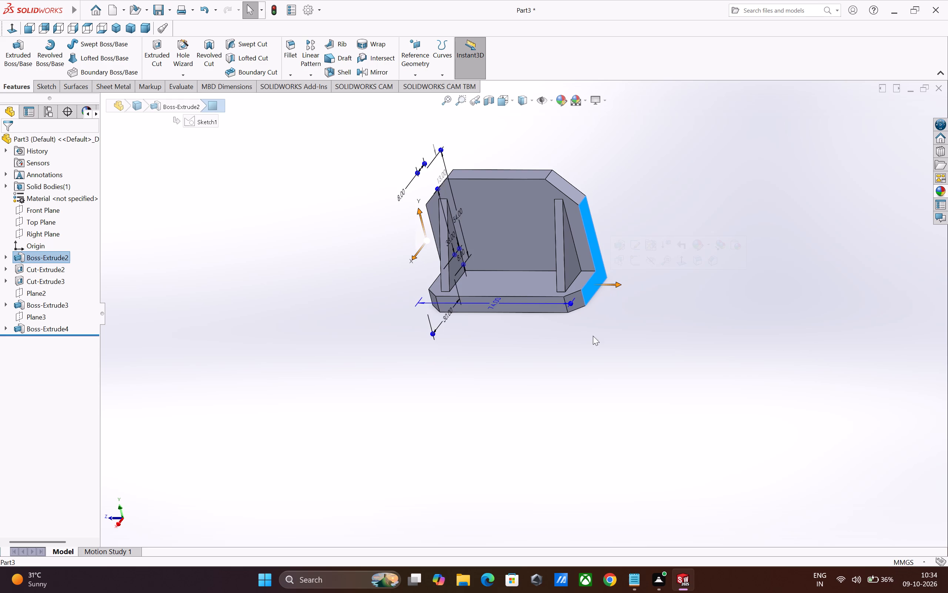
{"action": "key", "text": "Escape"}
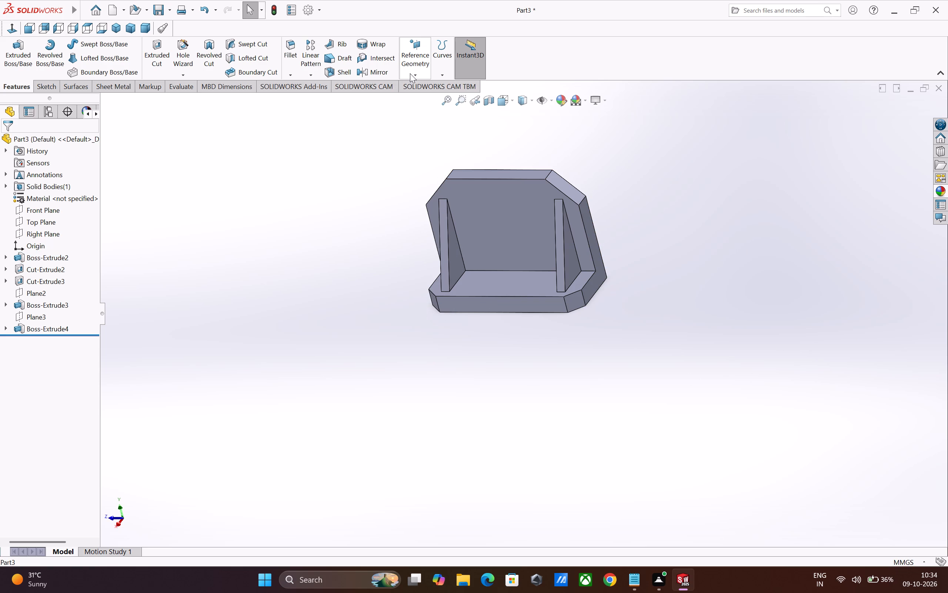
{"action": "left_click", "coordinate": [410, 73]}
{"action": "left_click", "coordinate": [416, 83]}
{"action": "left_click", "coordinate": [592, 281]}
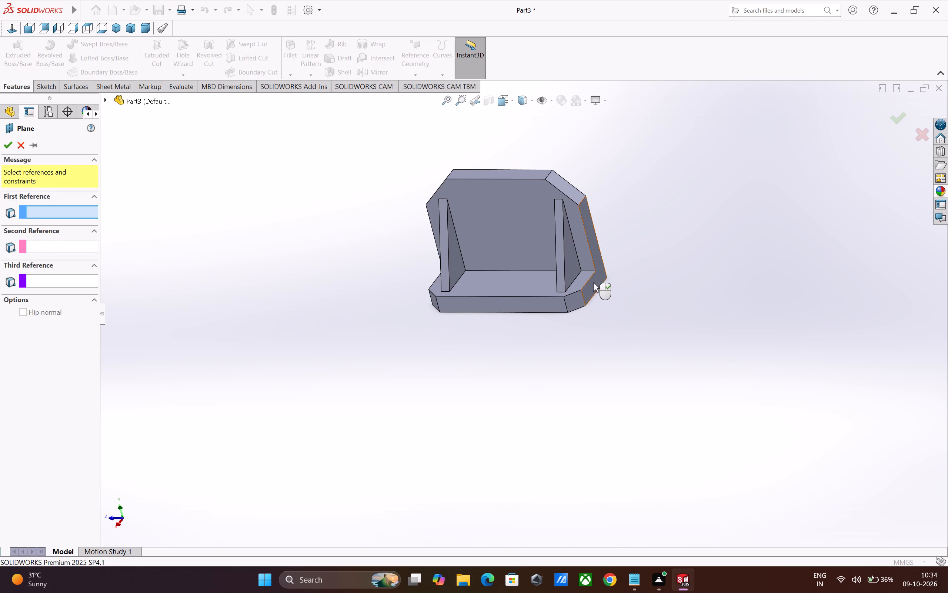
{"action": "middle_click_drag", "start_coordinate": [591, 344], "coordinate": [701, 336]}
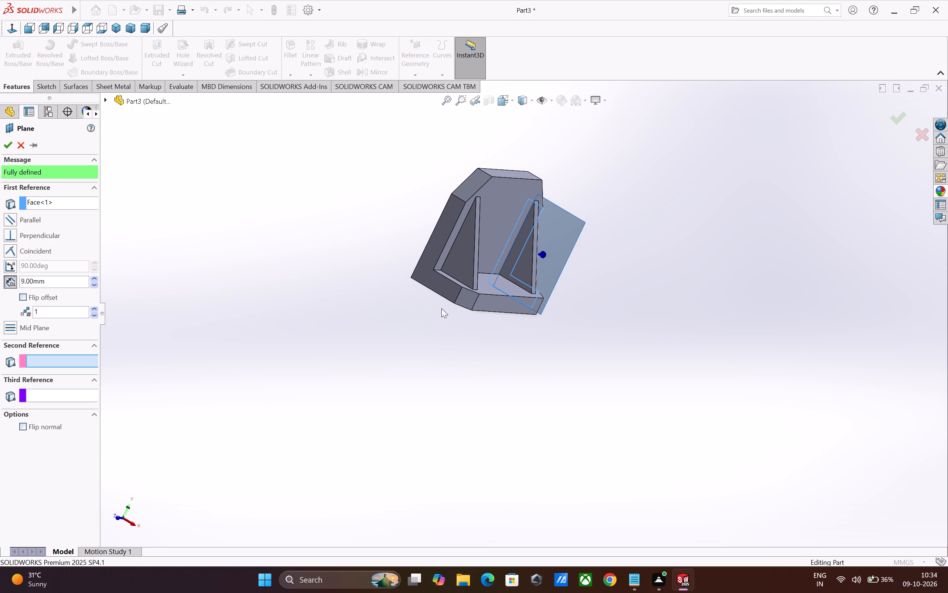
{"action": "left_click", "coordinate": [435, 285]}
{"action": "middle_click_drag", "start_coordinate": [628, 425], "coordinate": [554, 389]}
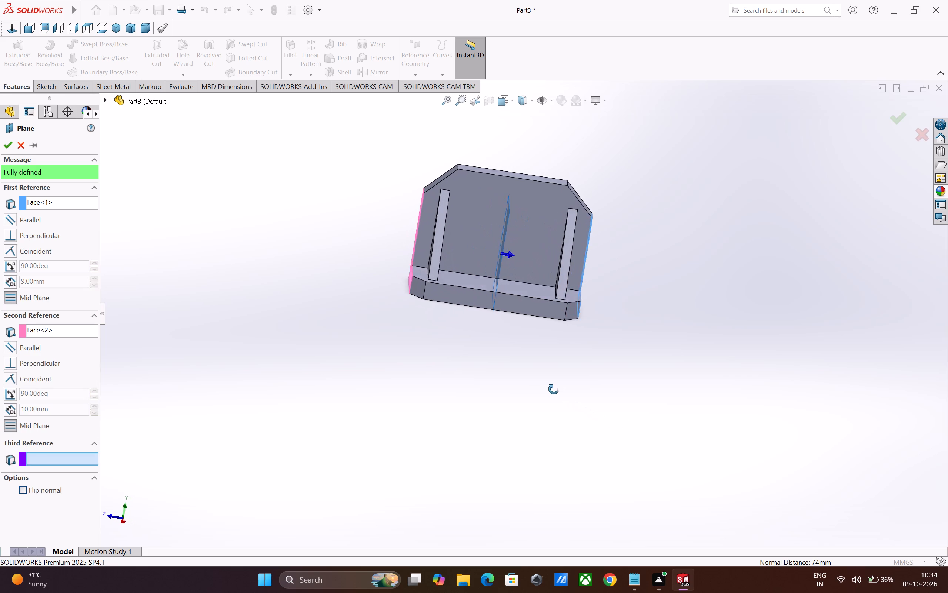
{"action": "middle_click_drag", "start_coordinate": [554, 389], "coordinate": [544, 383]}
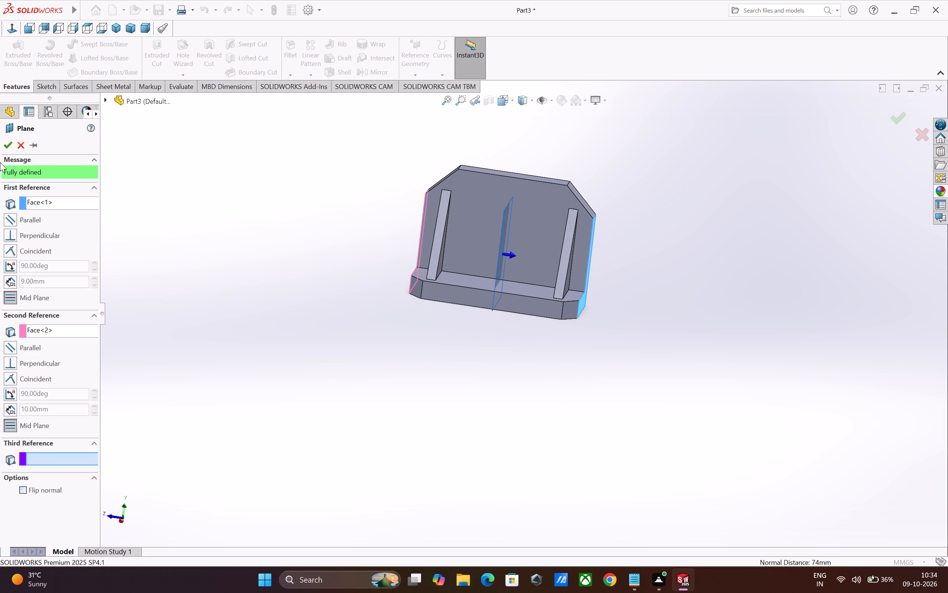
{"action": "left_click", "coordinate": [9, 146]}
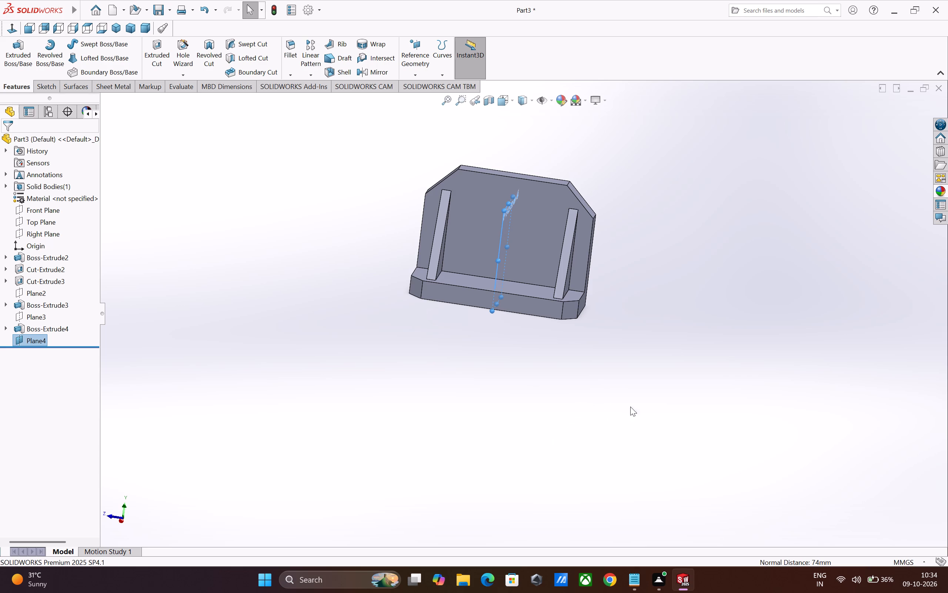
Open a sketch on the new mid plane and start an upward line from the base flange's outer top corner.
{"action": "middle_click_drag", "start_coordinate": [586, 365], "coordinate": [553, 360]}
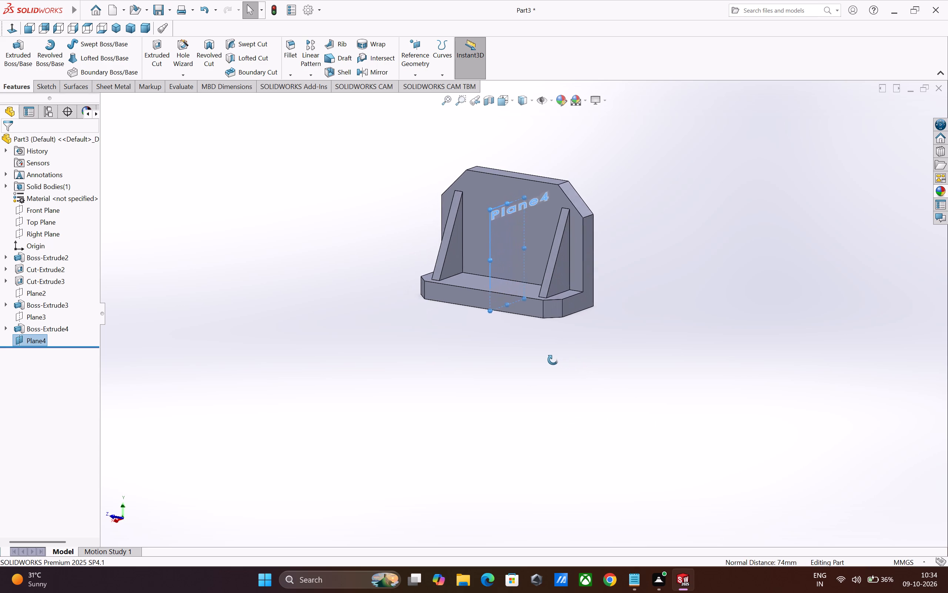
{"action": "middle_click_drag", "start_coordinate": [553, 360], "coordinate": [543, 358]}
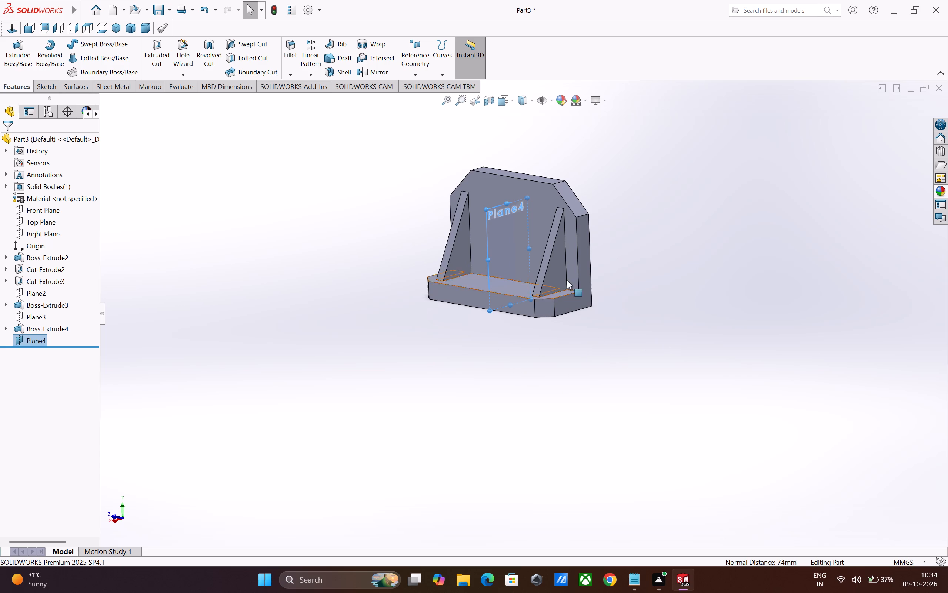
{"action": "left_click", "coordinate": [487, 238]}
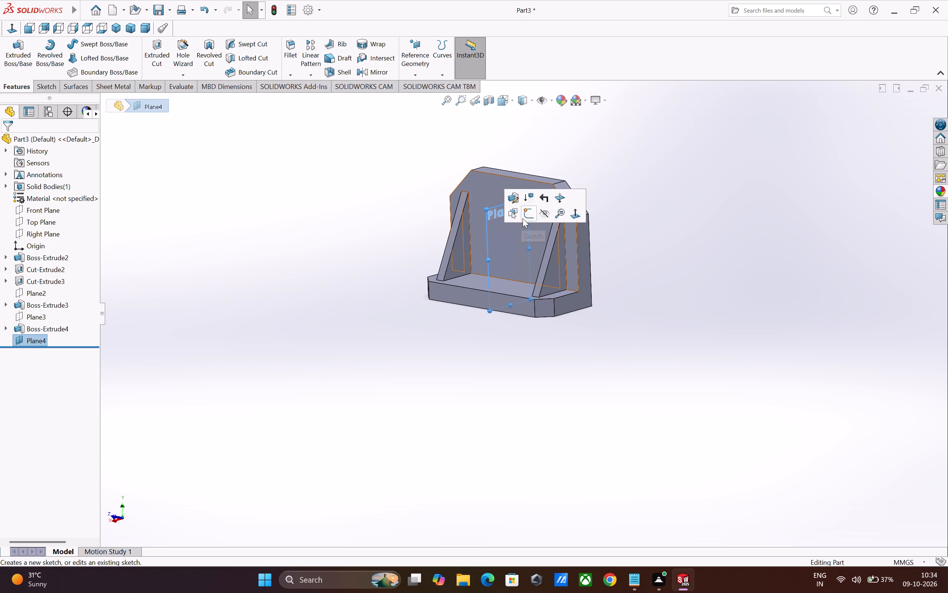
{"action": "left_click", "coordinate": [523, 217]}
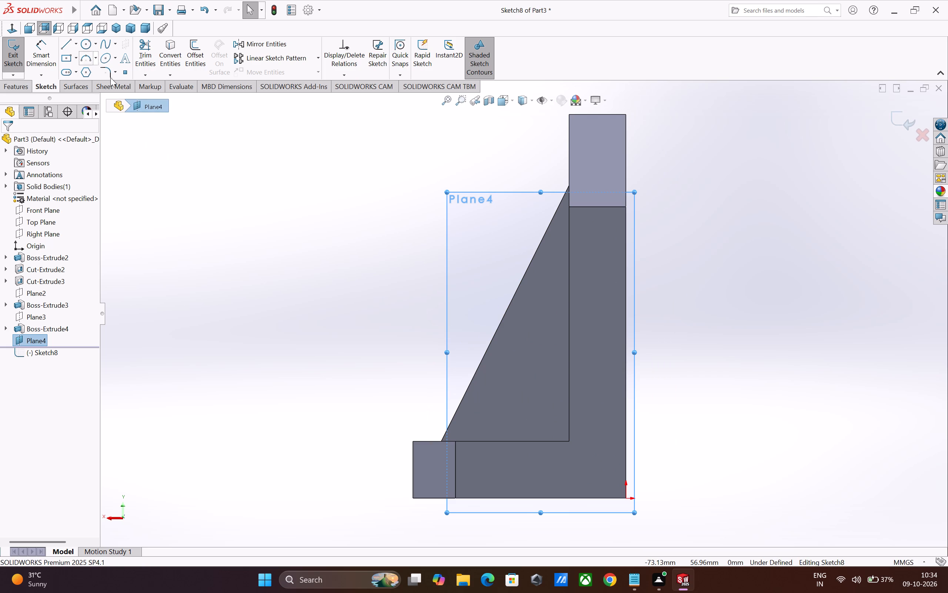
{"action": "left_click", "coordinate": [66, 45]}
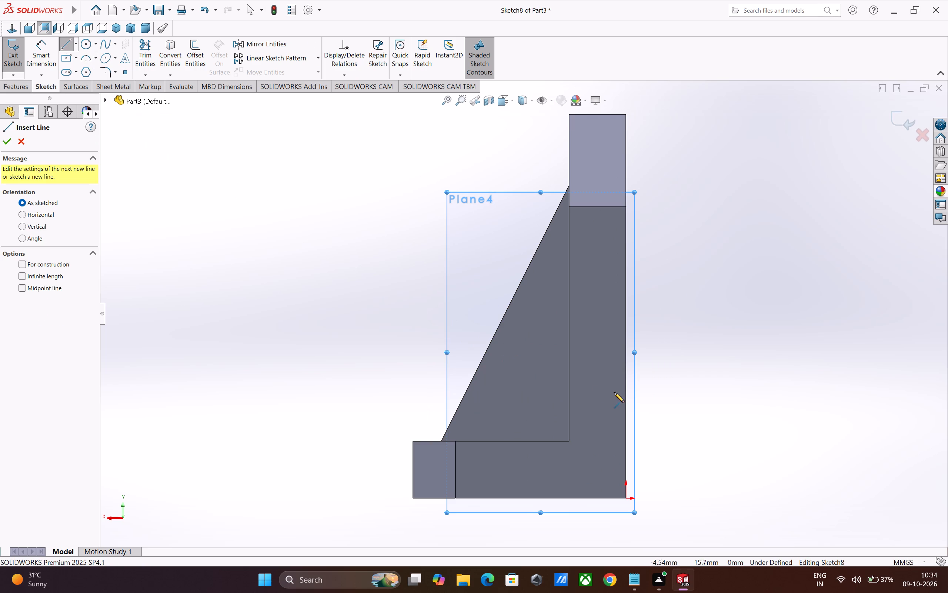
{"action": "left_click", "coordinate": [412, 441]}
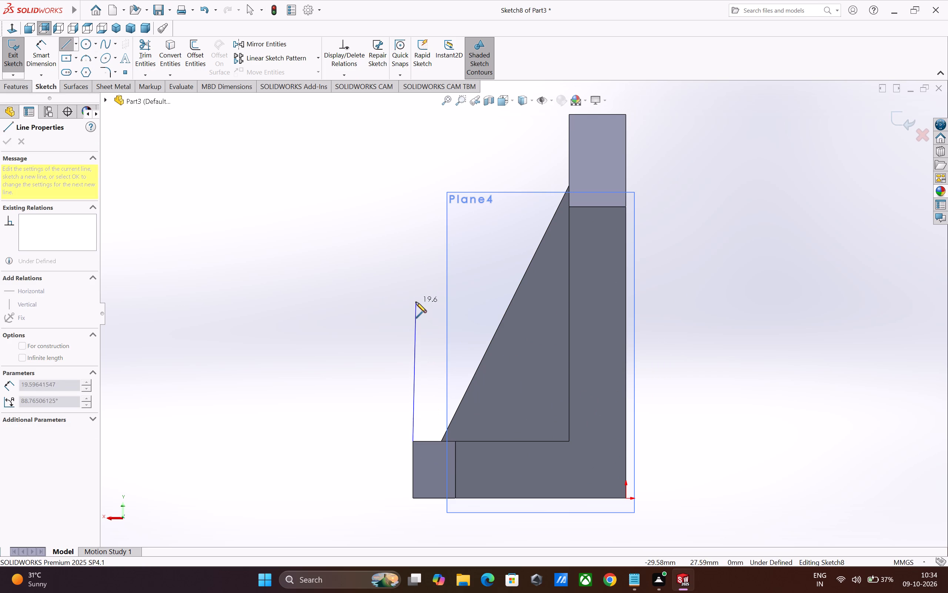
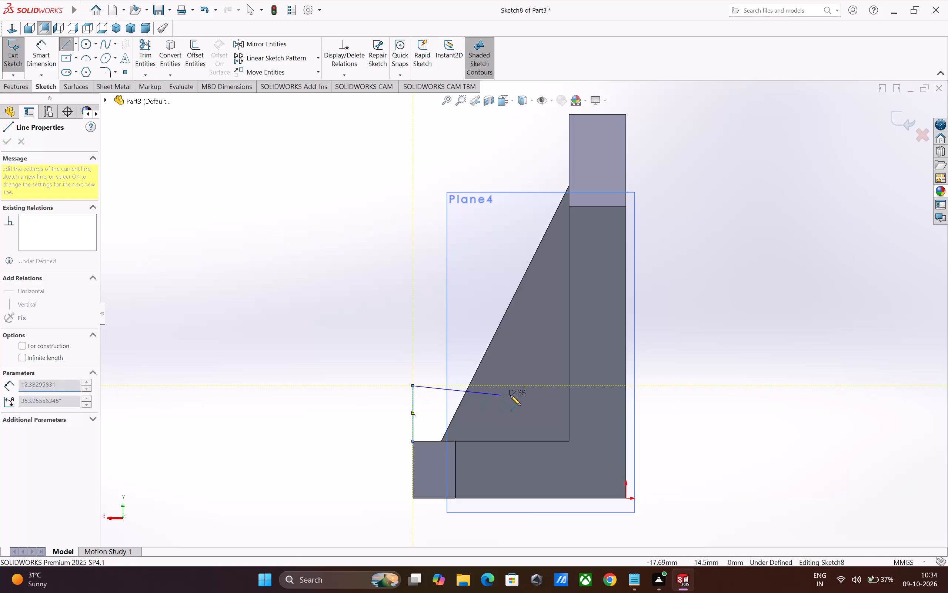
Complete the closed rectangle on the base flange's top face, reaching the upright wall and about 7.8 mm high.
{"action": "left_click", "coordinate": [569, 386]}
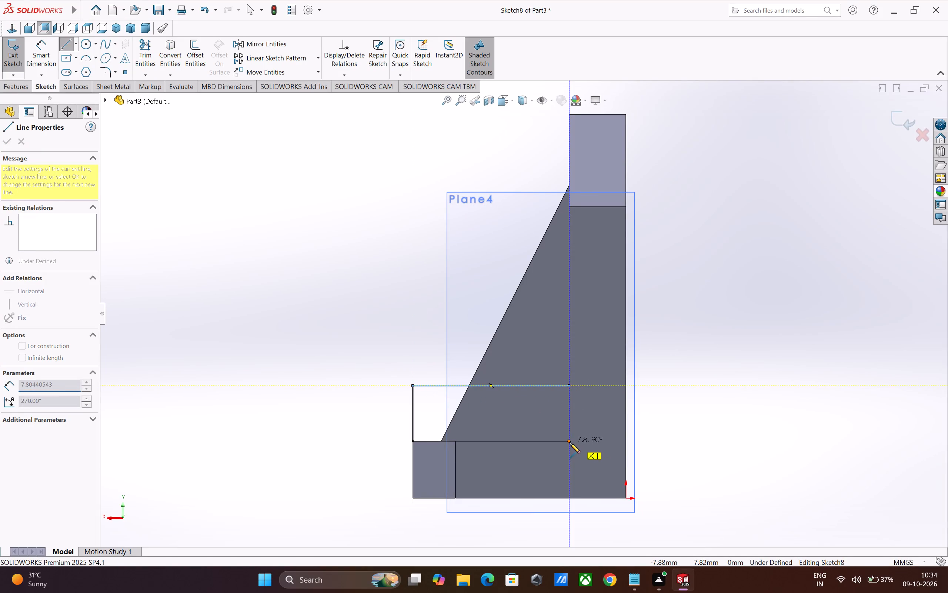
{"action": "left_click", "coordinate": [569, 443]}
{"action": "left_click", "coordinate": [413, 442]}
{"action": "key", "text": "Escape"}
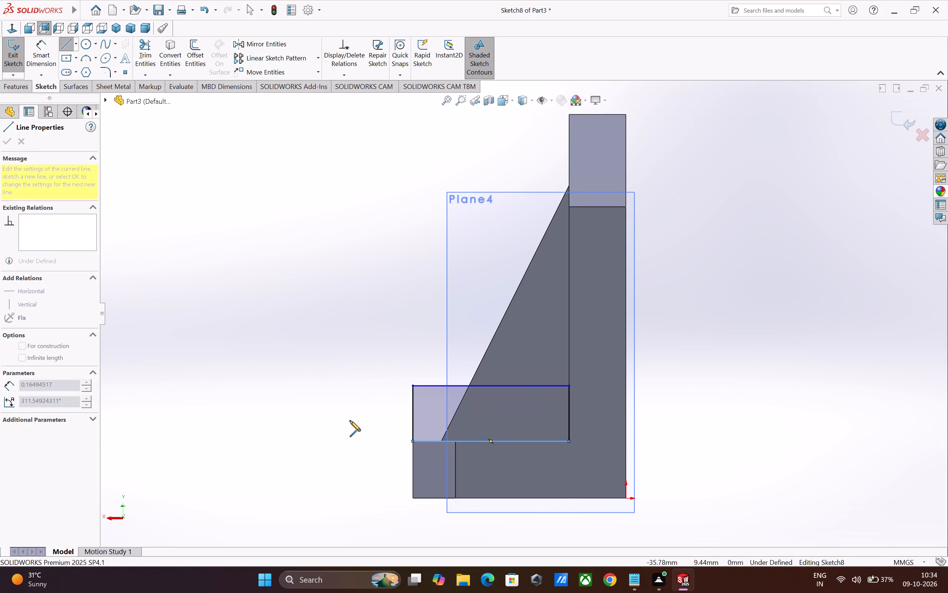
Dimension the lengths of the rectangle's lower and upper edges.
{"action": "left_click", "coordinate": [45, 67]}
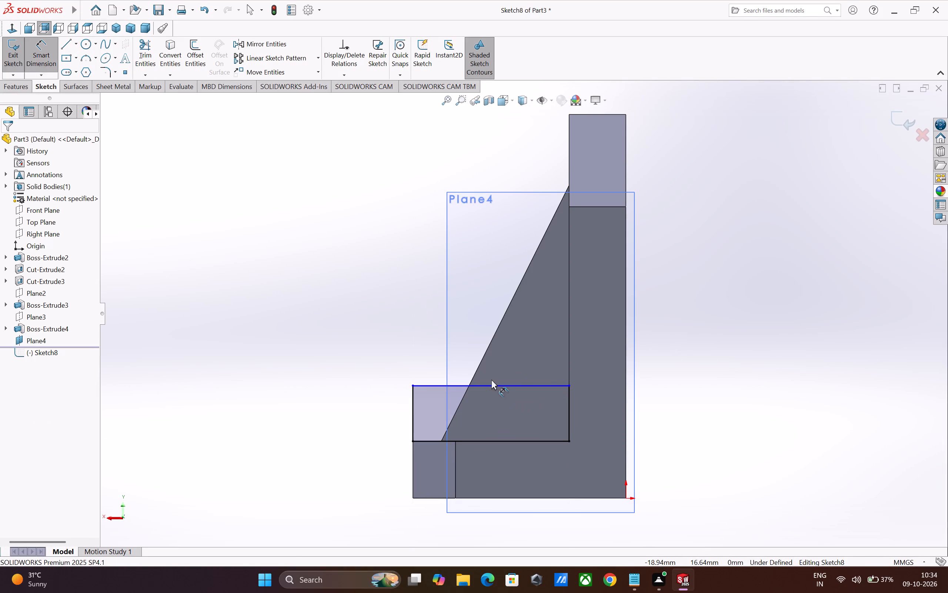
{"action": "left_click", "coordinate": [495, 441]}
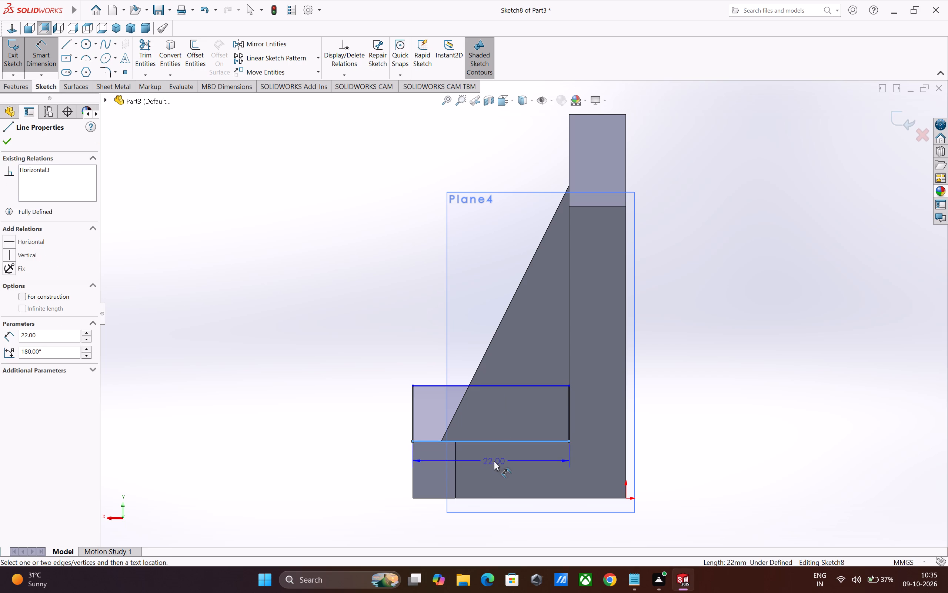
{"action": "left_click", "coordinate": [494, 461]}
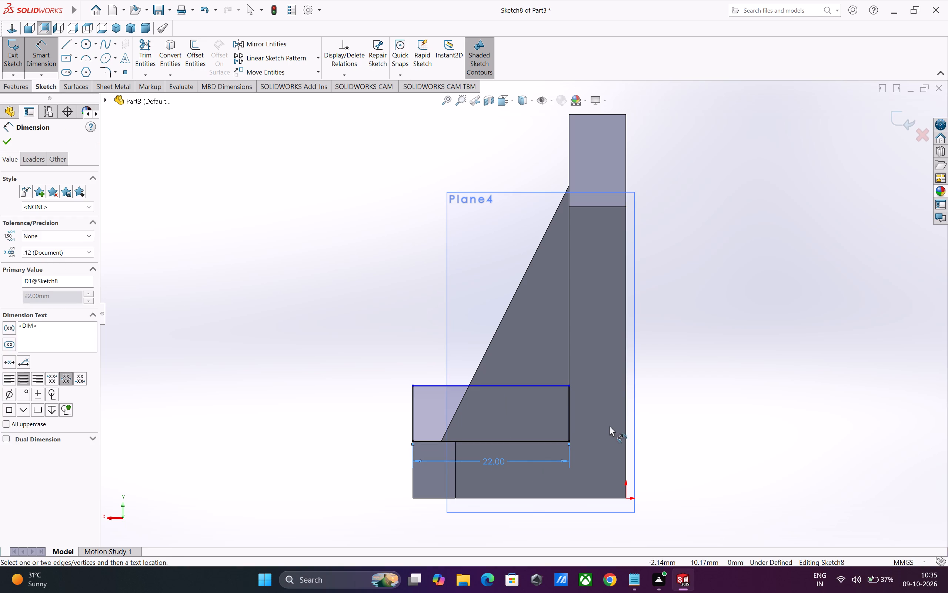
{"action": "left_click", "coordinate": [495, 387]}
{"action": "left_click", "coordinate": [494, 370]}
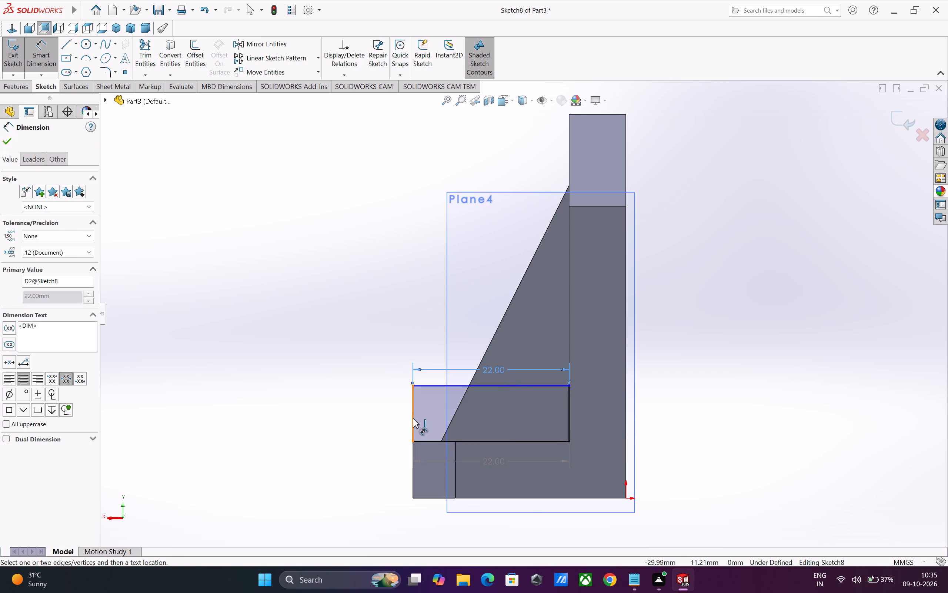
Dimension the rectangle's outer vertical edge and set its height to 6 mm, the difference of 14 and 8.
{"action": "left_click", "coordinate": [411, 418]}
{"action": "left_click", "coordinate": [388, 421]}
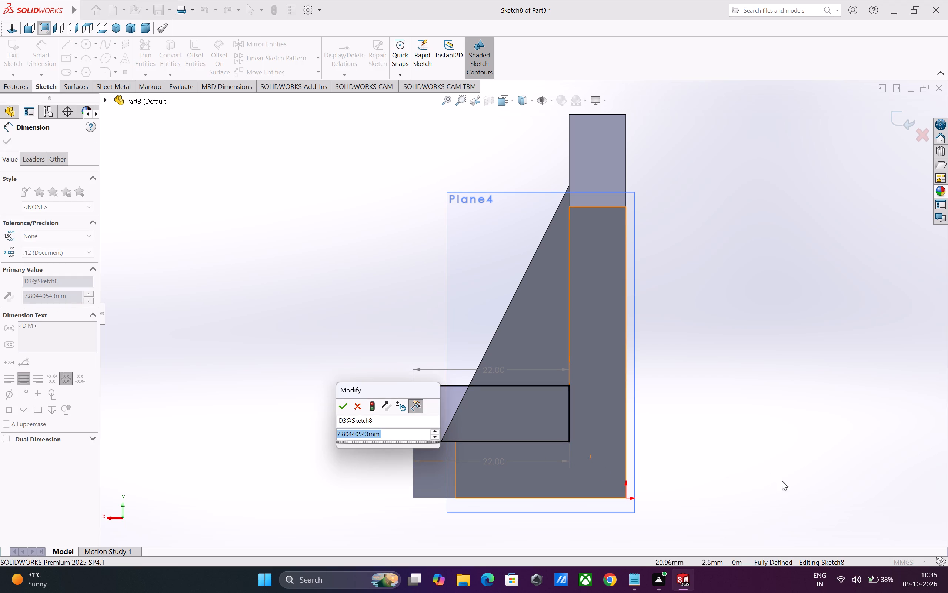
{"action": "key", "text": "1"}
{"action": "key", "text": "4"}
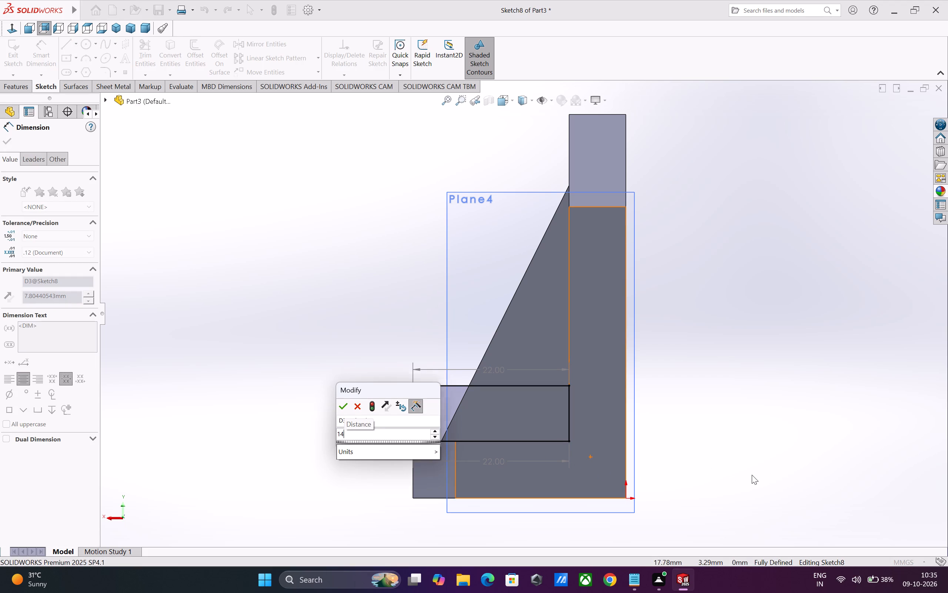
{"action": "key", "text": "minus"}
{"action": "key", "text": "8"}
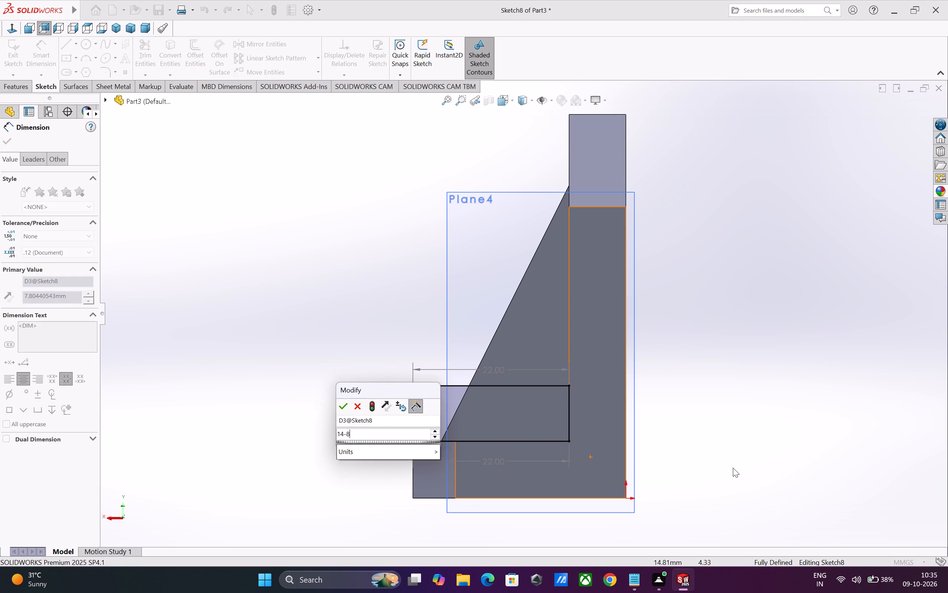
{"action": "key", "text": "Return"}
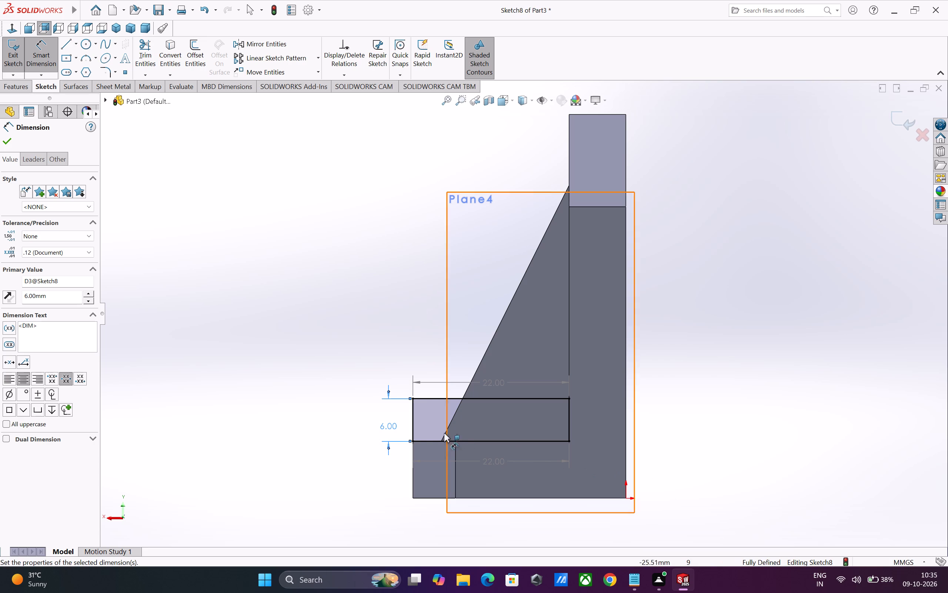
Add a reference dimension from the rectangle's upper edge to the base flange's bottom edge.
{"action": "left_click", "coordinate": [430, 398]}
{"action": "left_click", "coordinate": [430, 498]}
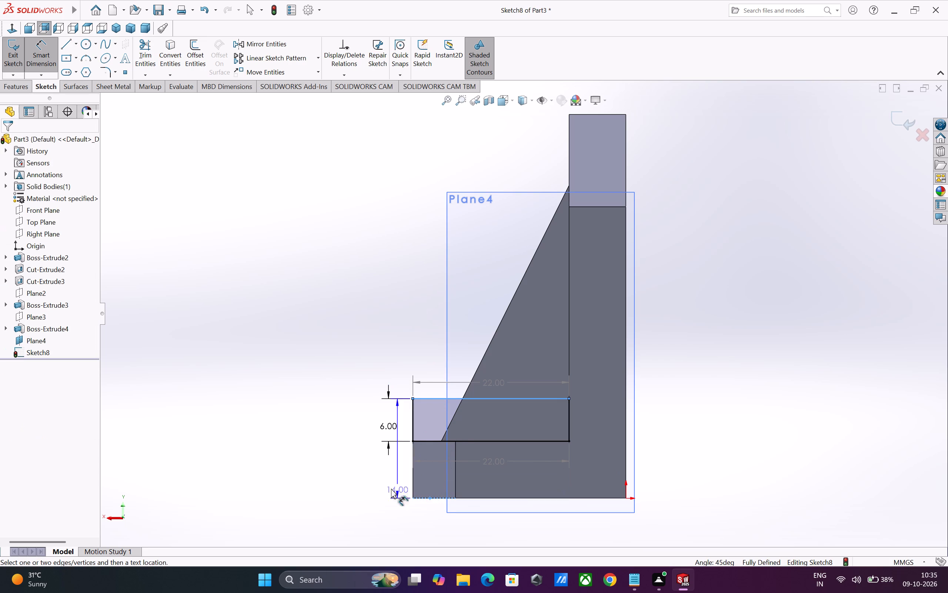
{"action": "left_click", "coordinate": [358, 475]}
{"action": "left_click", "coordinate": [362, 334]}
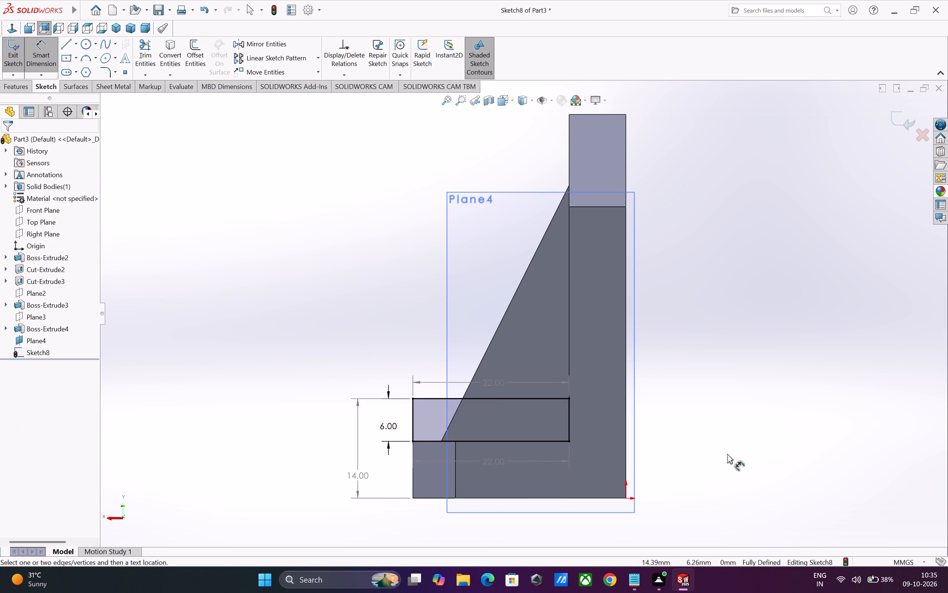
Delete the duplicate length dimension below the rectangle.
{"action": "left_click", "coordinate": [495, 459]}
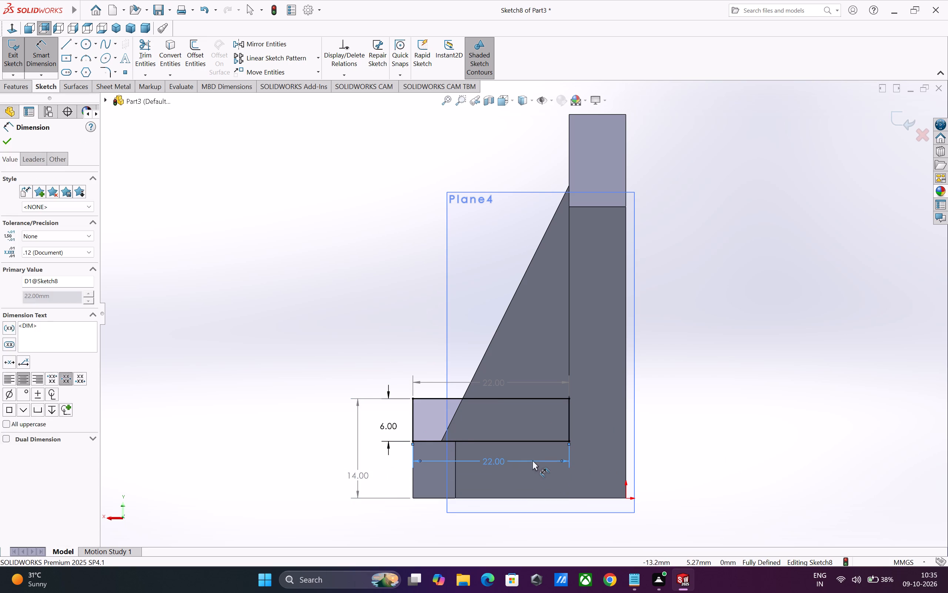
{"action": "key", "text": "Delete"}
{"action": "left_click", "coordinate": [722, 465]}
Extrude the rectangle with Mid Plane depth 30 mm, merged with the bracket, to form the central block.
{"action": "middle_click_drag", "start_coordinate": [720, 461], "coordinate": [735, 464]}
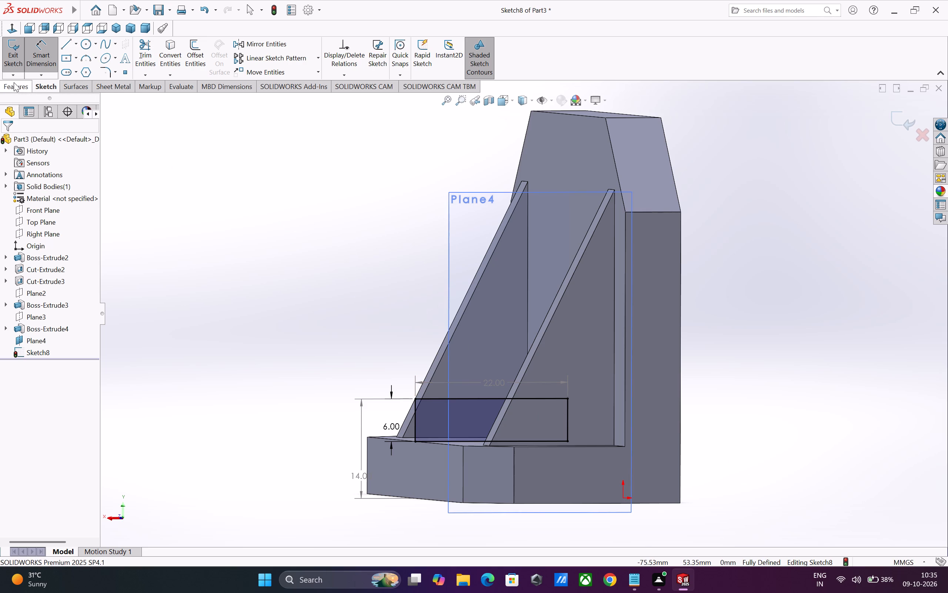
{"action": "left_click", "coordinate": [14, 92]}
{"action": "left_click", "coordinate": [17, 57]}
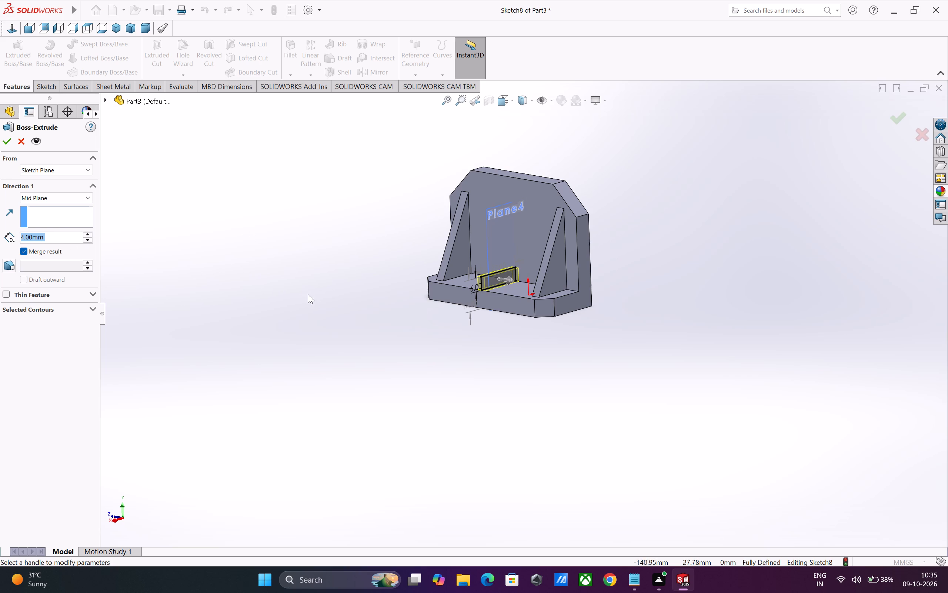
{"action": "key", "text": "3"}
{"action": "key", "text": "0"}
{"action": "key", "text": "Return"}
{"action": "middle_click_drag", "start_coordinate": [512, 389], "coordinate": [545, 408]}
{"action": "scroll", "coordinate": [543, 405], "scroll_direction": "down", "scroll_amount": 1}
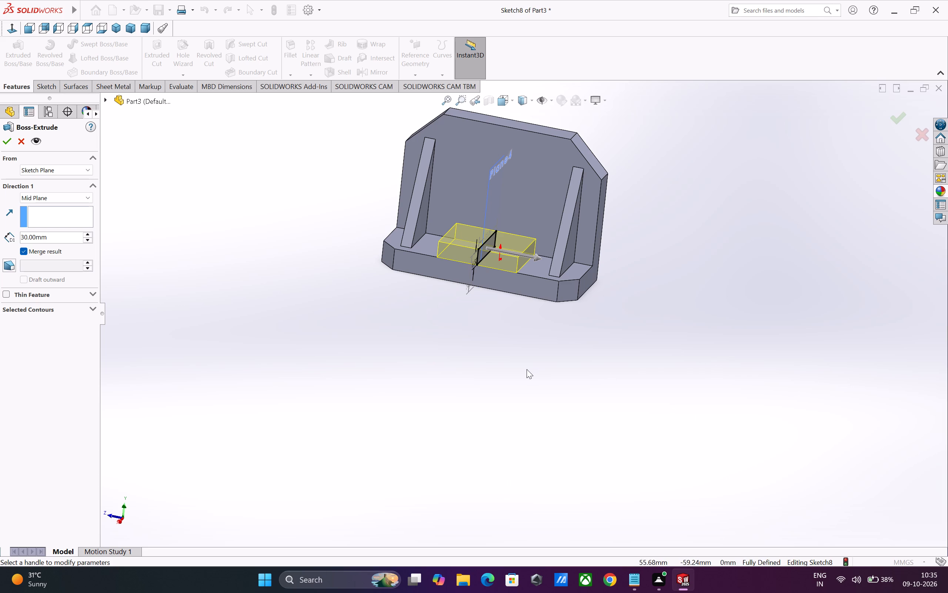
{"action": "left_click", "coordinate": [4, 140]}
{"action": "left_click", "coordinate": [376, 340]}
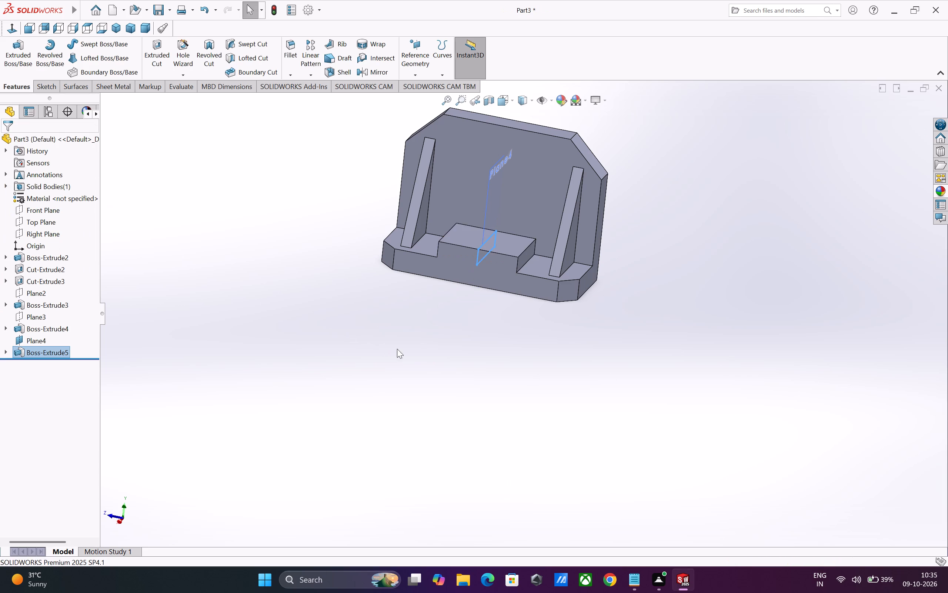
Hide the mid plane used for the central block.
{"action": "middle_click_drag", "start_coordinate": [627, 447], "coordinate": [585, 429]}
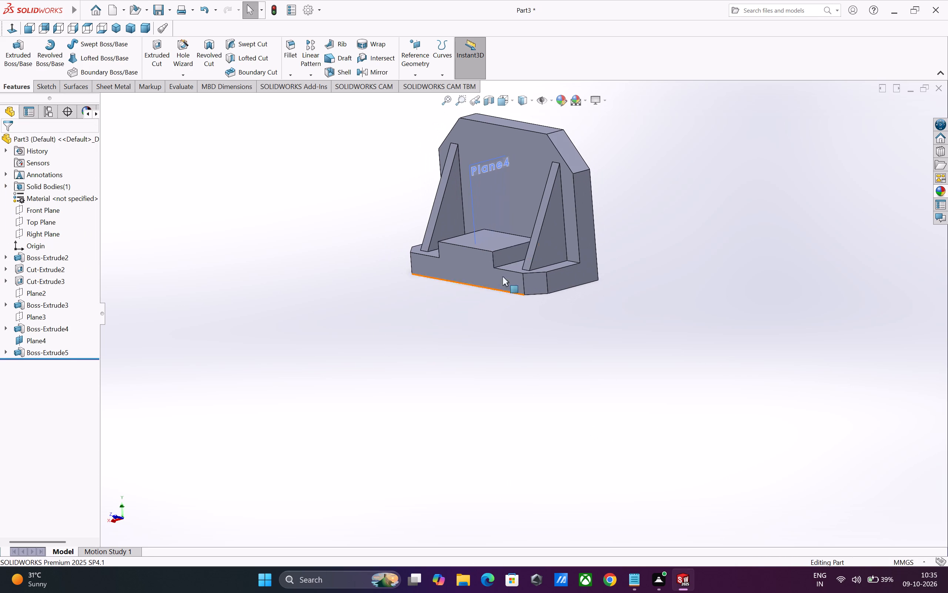
{"action": "left_click", "coordinate": [472, 181]}
{"action": "left_click", "coordinate": [528, 159]}
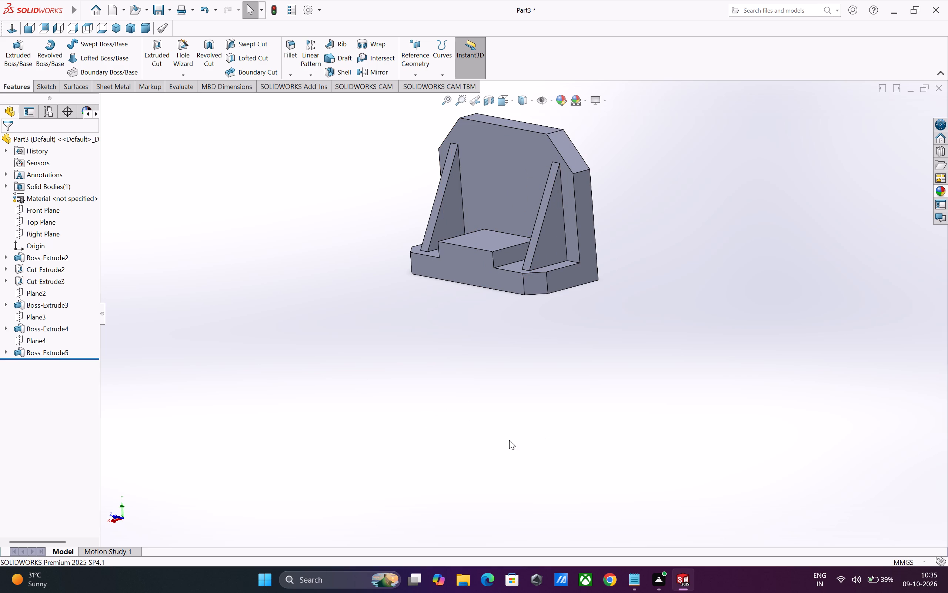
Open a sketch on the central block's top face and draw a circle about 15 mm in diameter near its middle.
{"action": "left_click", "coordinate": [483, 238]}
{"action": "left_click", "coordinate": [519, 217]}
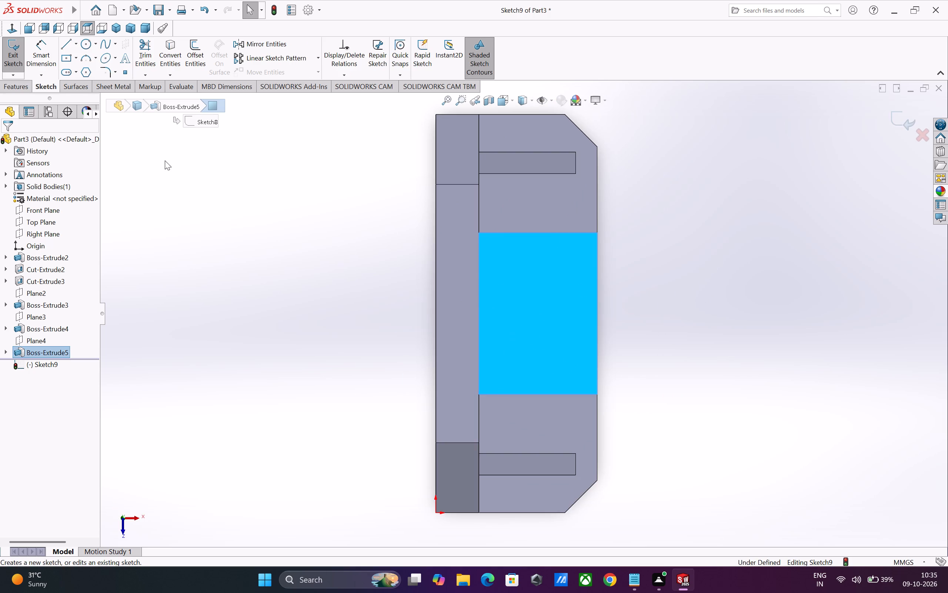
{"action": "left_click", "coordinate": [83, 44]}
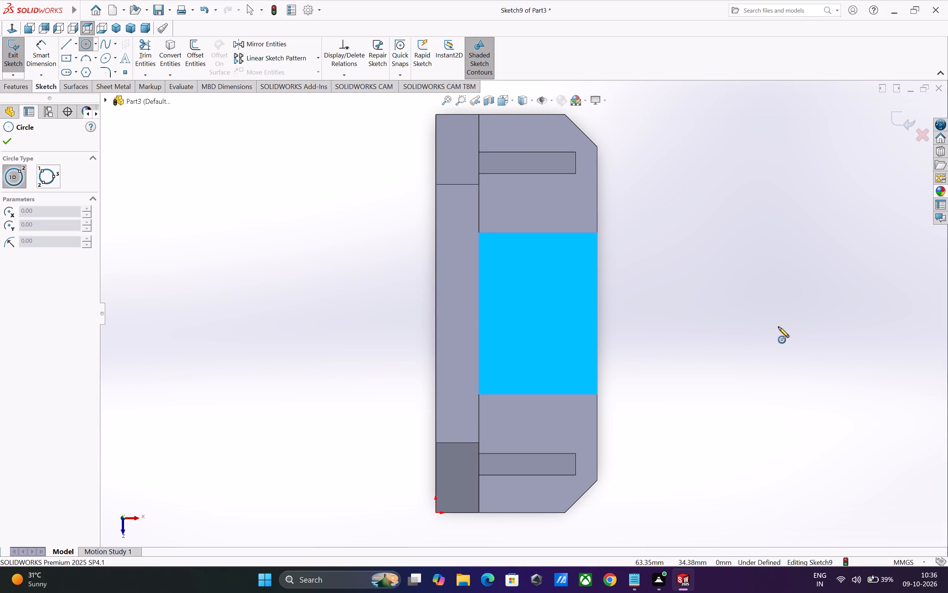
{"action": "left_click", "coordinate": [529, 316]}
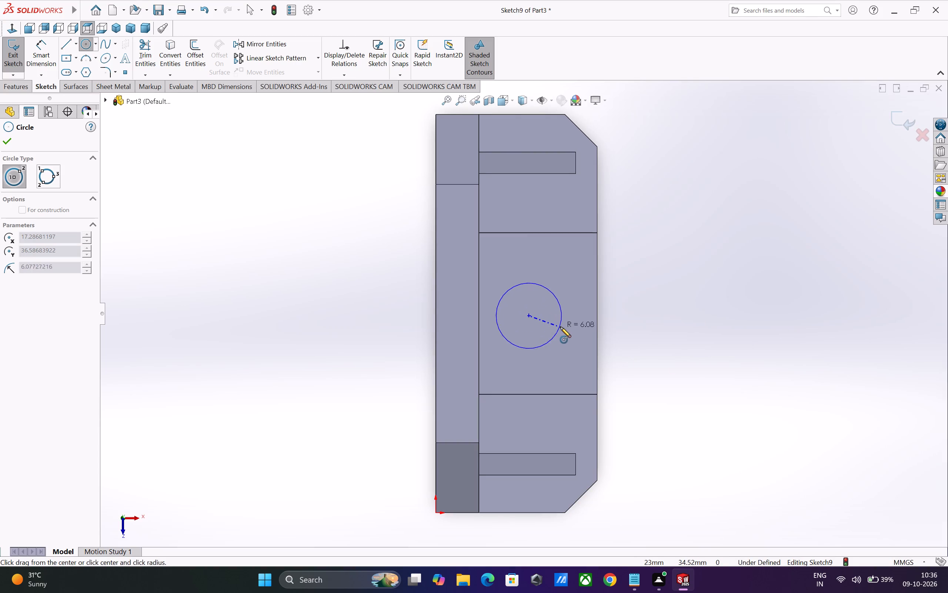
{"action": "left_click", "coordinate": [568, 328]}
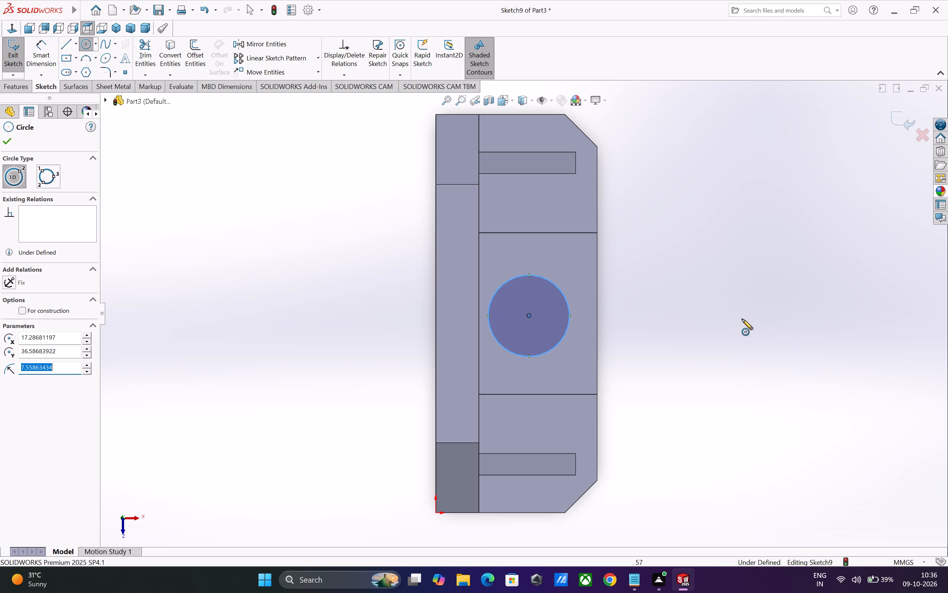
Dimension the circle and set its diameter to 16 mm.
{"action": "left_click", "coordinate": [45, 51]}
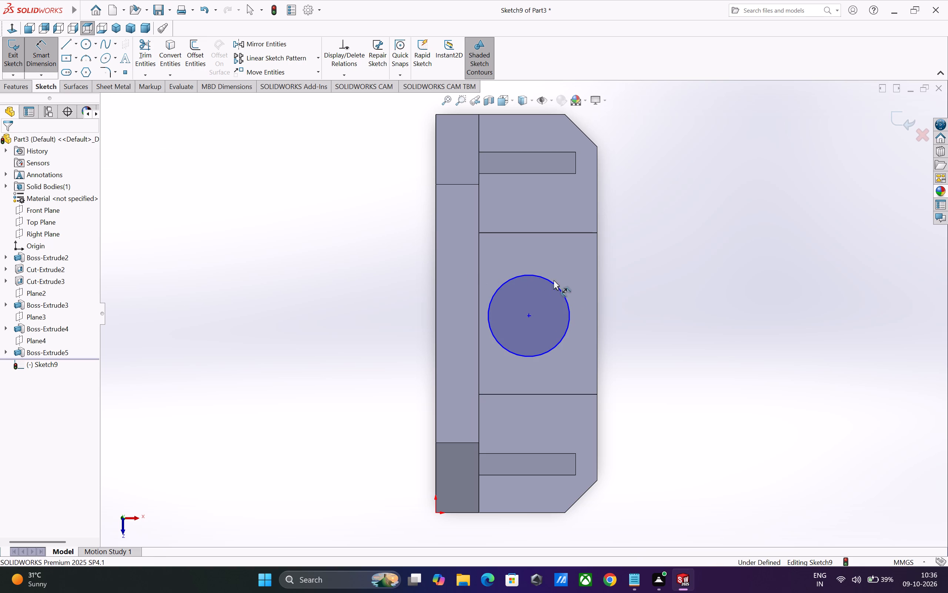
{"action": "left_click", "coordinate": [567, 326]}
{"action": "left_click", "coordinate": [622, 321]}
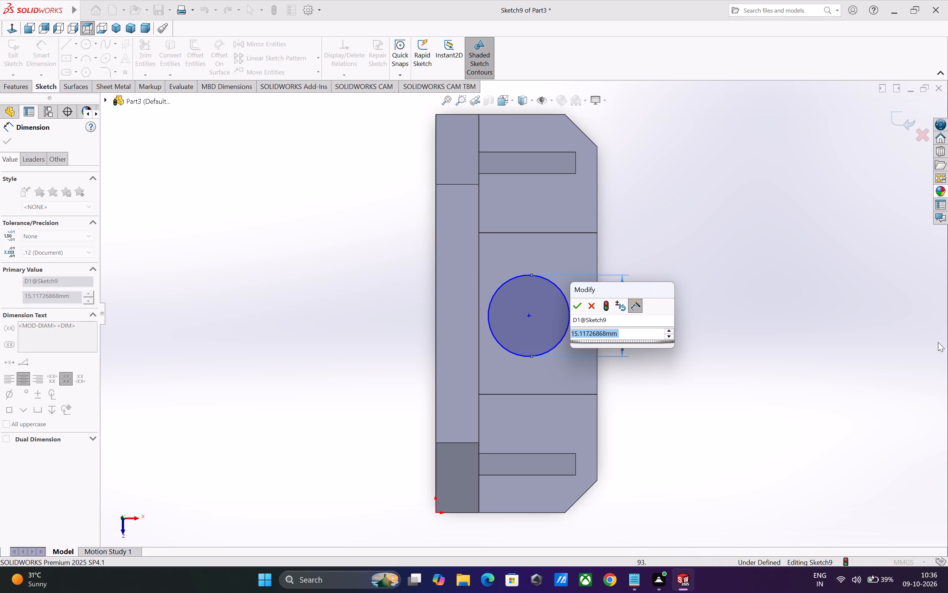
{"action": "key", "text": "1"}
{"action": "key", "text": "6"}
{"action": "key", "text": "Return"}
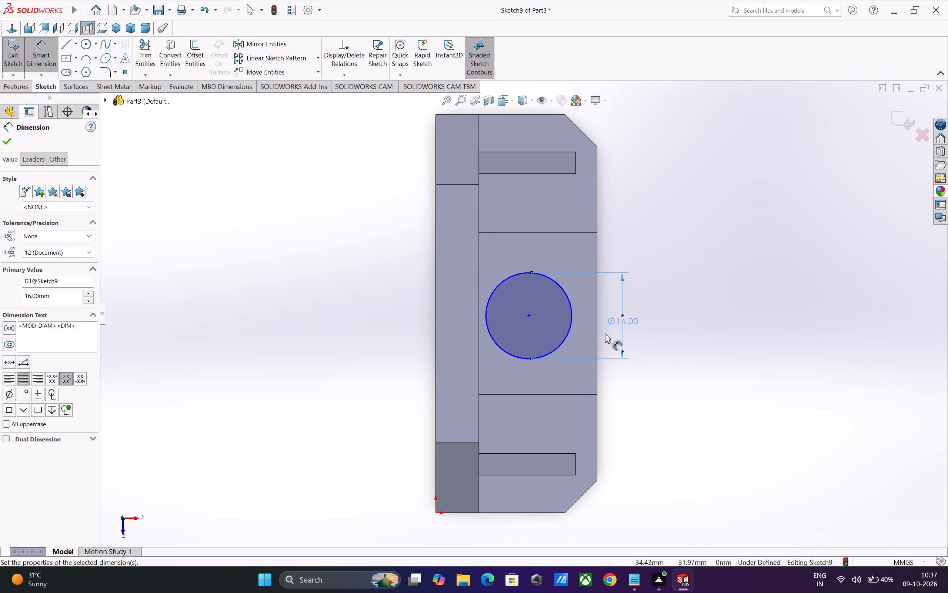
Place the circle's centre 15 mm from one of the block's side edges running out from the upright wall.
{"action": "left_click", "coordinate": [529, 314]}
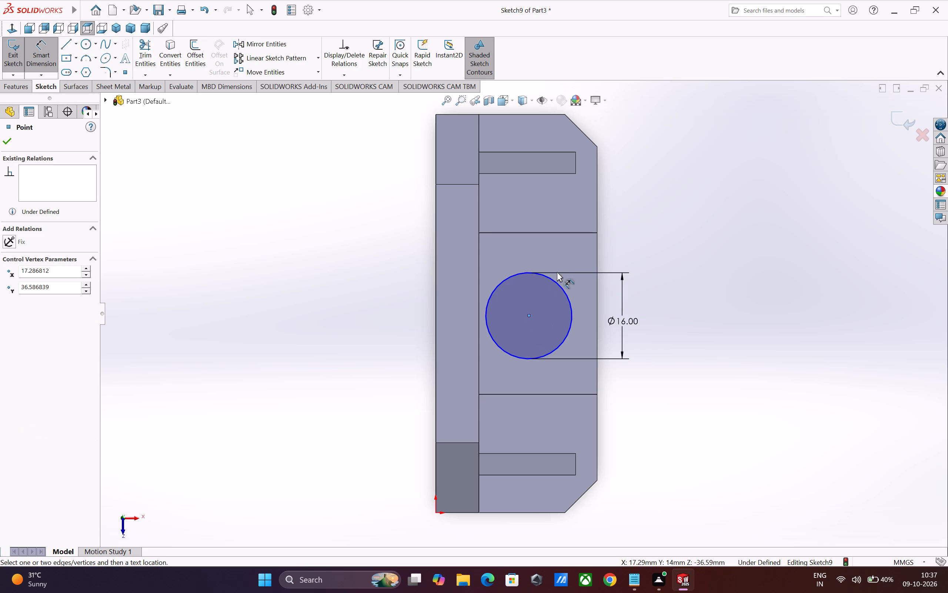
{"action": "left_click", "coordinate": [545, 232]}
{"action": "left_click", "coordinate": [651, 268]}
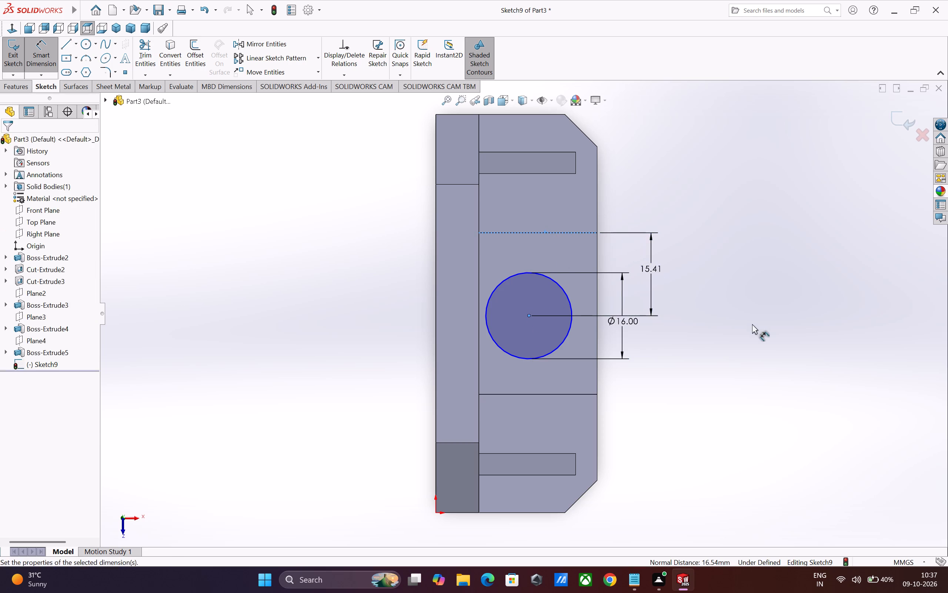
{"action": "key", "text": "1"}
{"action": "key", "text": "5"}
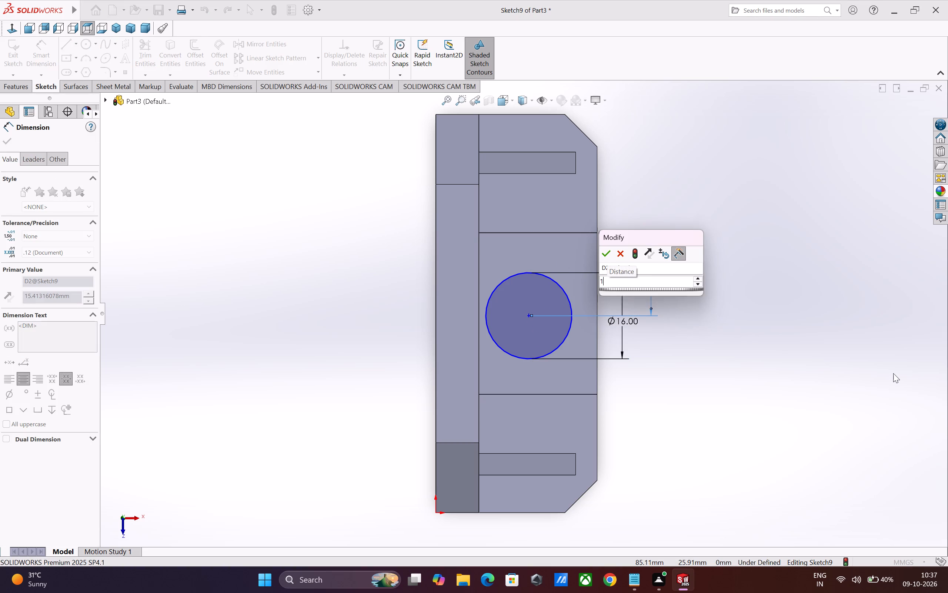
{"action": "key", "text": "Return"}
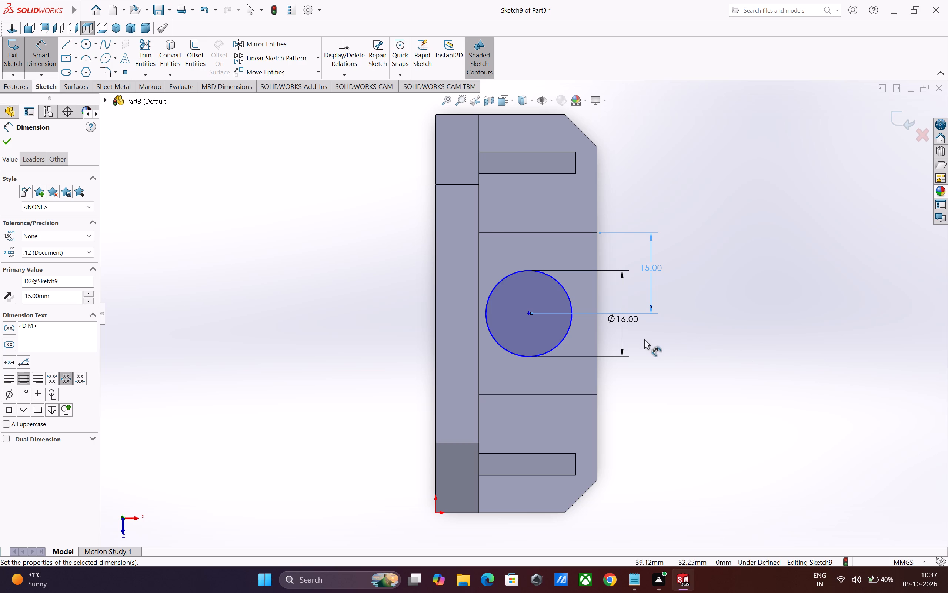
Place the circle's centre 11 mm from the block's outer edge, opposite the upright wall.
{"action": "left_click", "coordinate": [528, 313]}
{"action": "left_click", "coordinate": [596, 320]}
{"action": "left_click", "coordinate": [597, 323]}
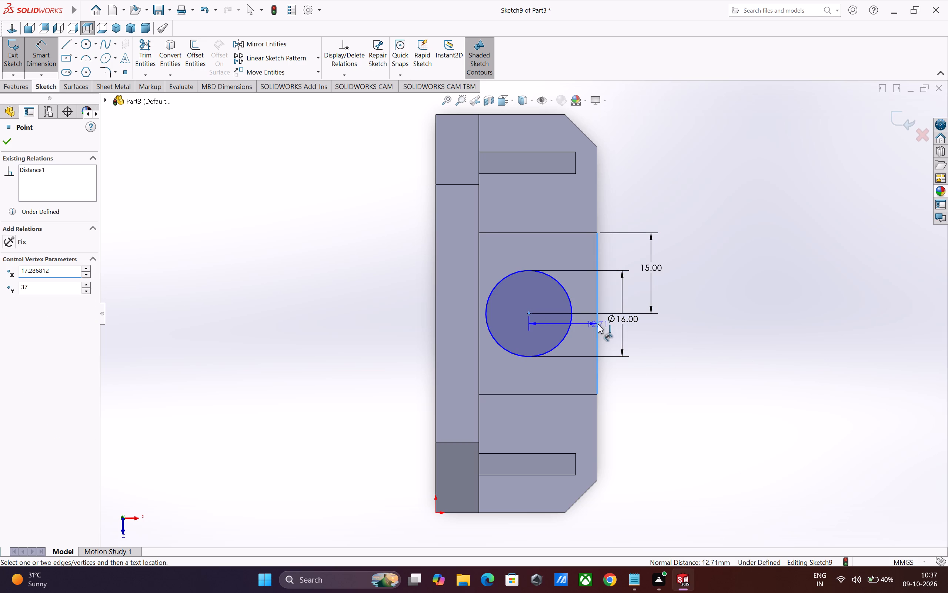
{"action": "left_click", "coordinate": [616, 407]}
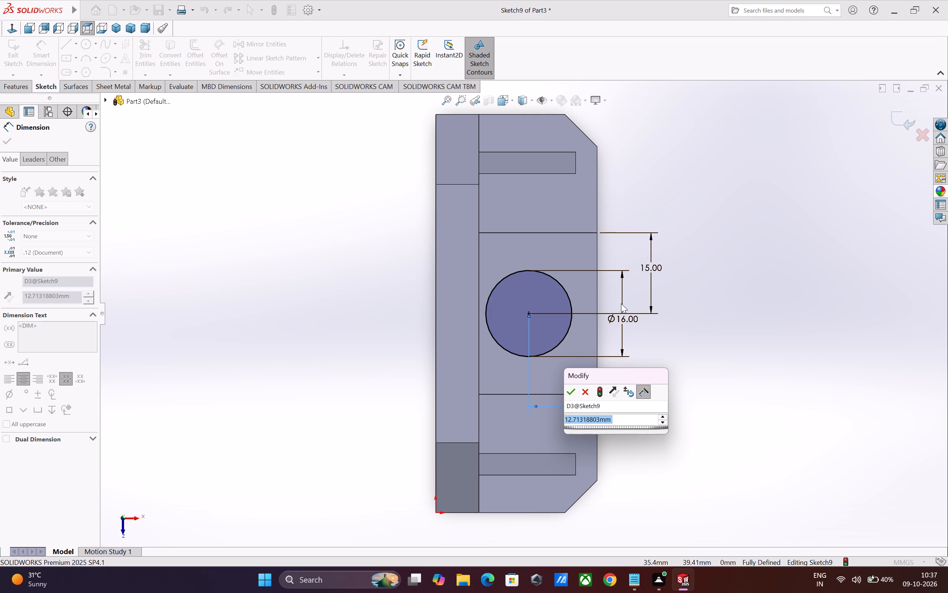
{"action": "type", "text": "11"}
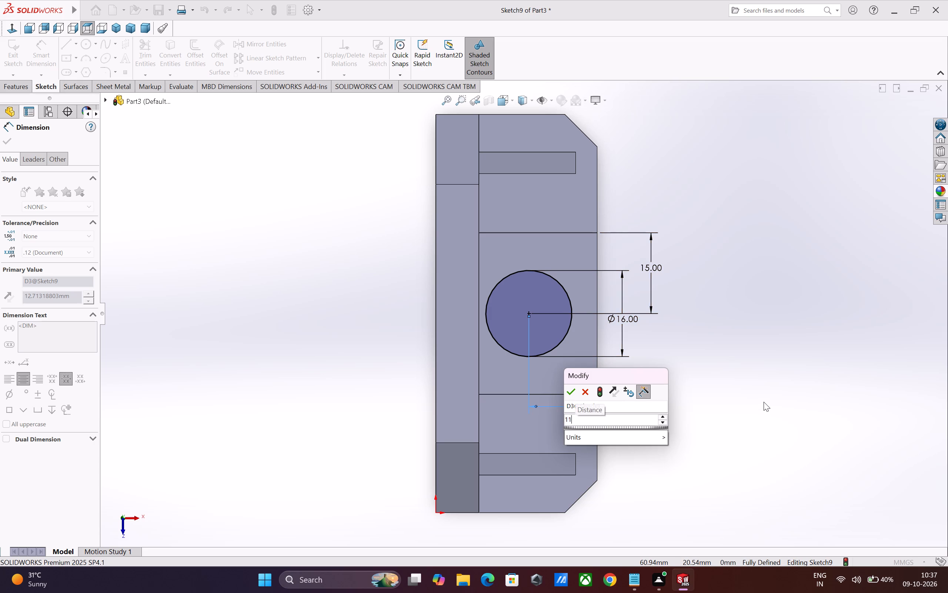
{"action": "key", "text": "Return"}
{"action": "left_click", "coordinate": [720, 431]}
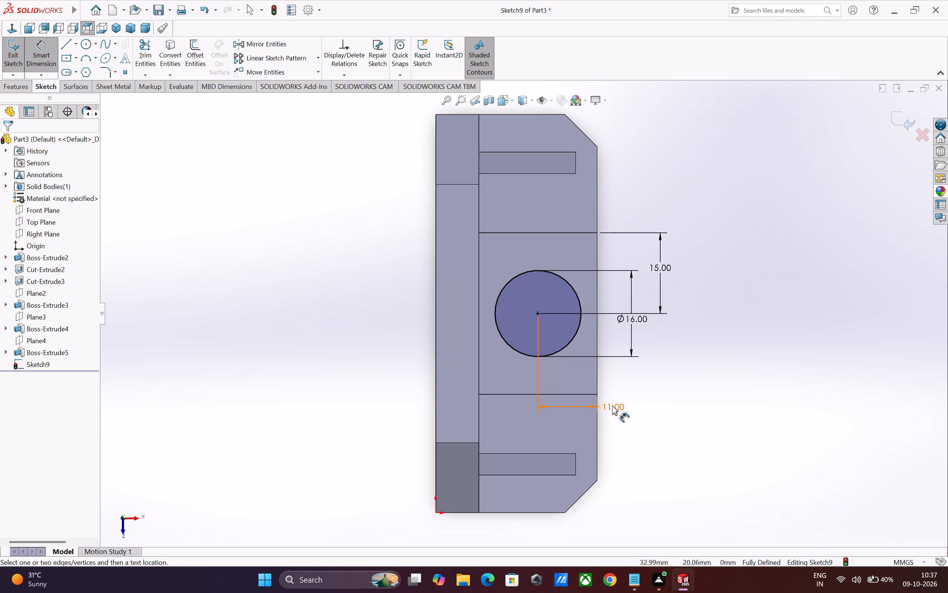
Tidy the sketch by moving the 11 mm, 15 mm and 16 mm dimensions closer around the circle.
{"action": "left_click_drag", "start_coordinate": [611, 405], "coordinate": [604, 375]}
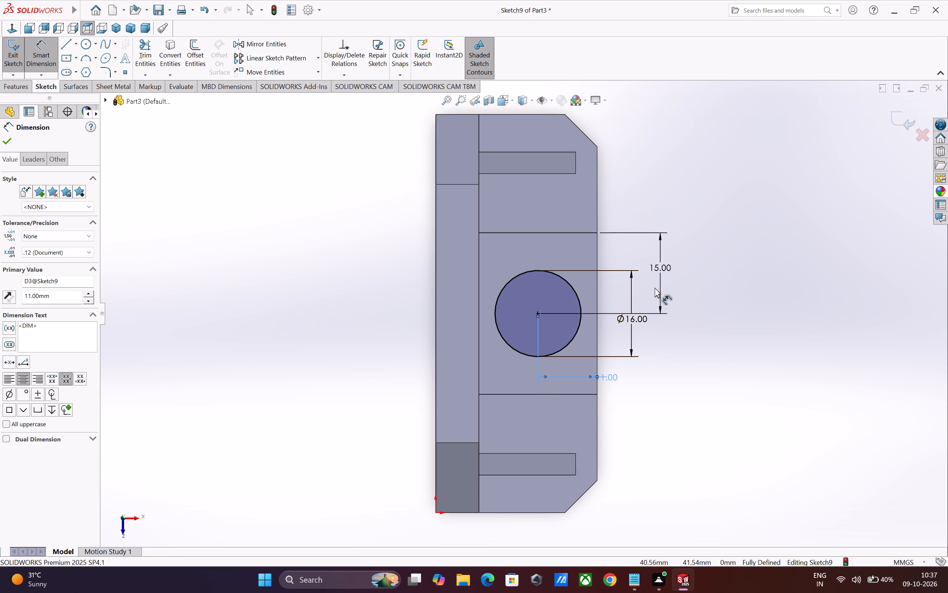
{"action": "left_click_drag", "start_coordinate": [662, 266], "coordinate": [491, 267]}
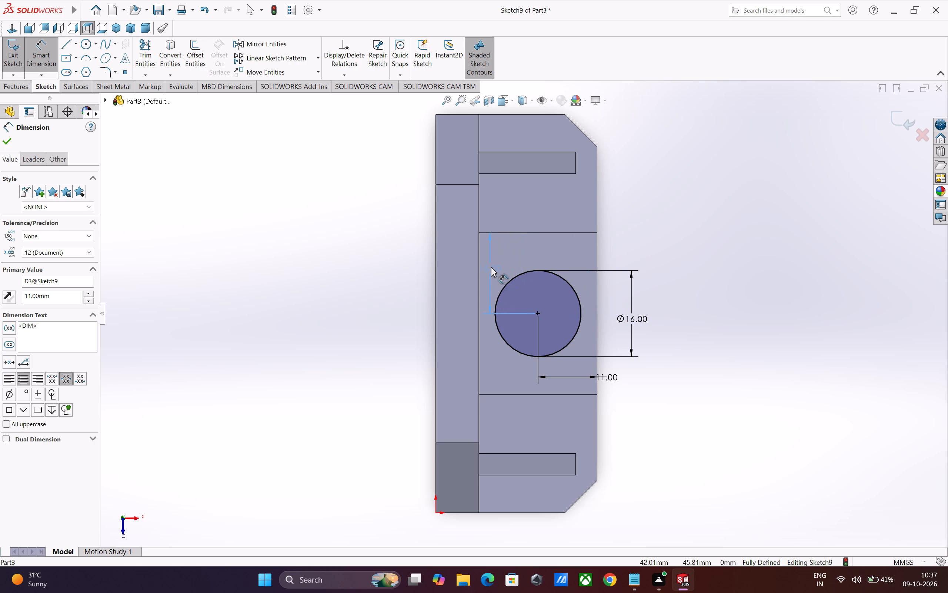
{"action": "left_click_drag", "start_coordinate": [491, 267], "coordinate": [491, 267]}
{"action": "left_click", "coordinate": [531, 254]}
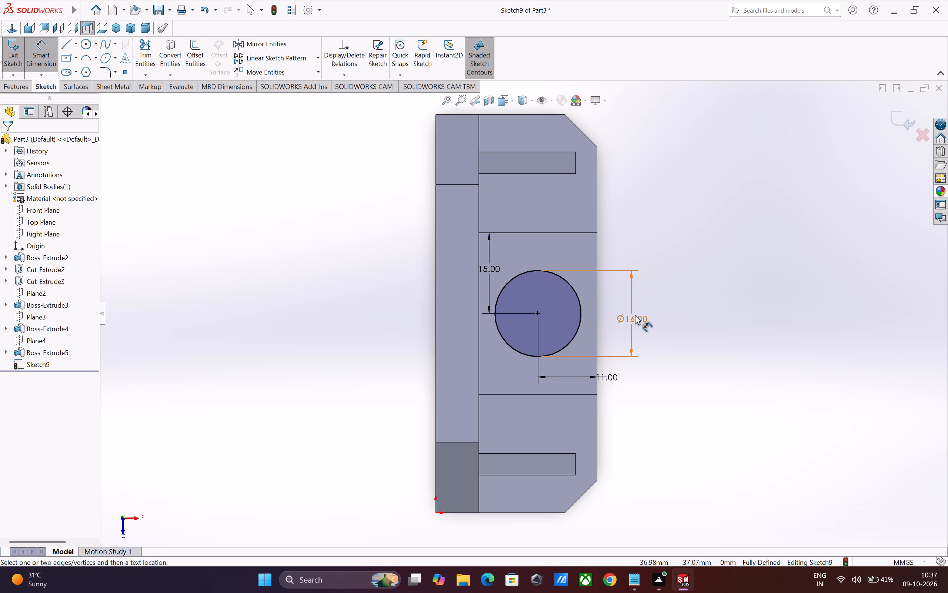
{"action": "left_click_drag", "start_coordinate": [635, 317], "coordinate": [619, 319]}
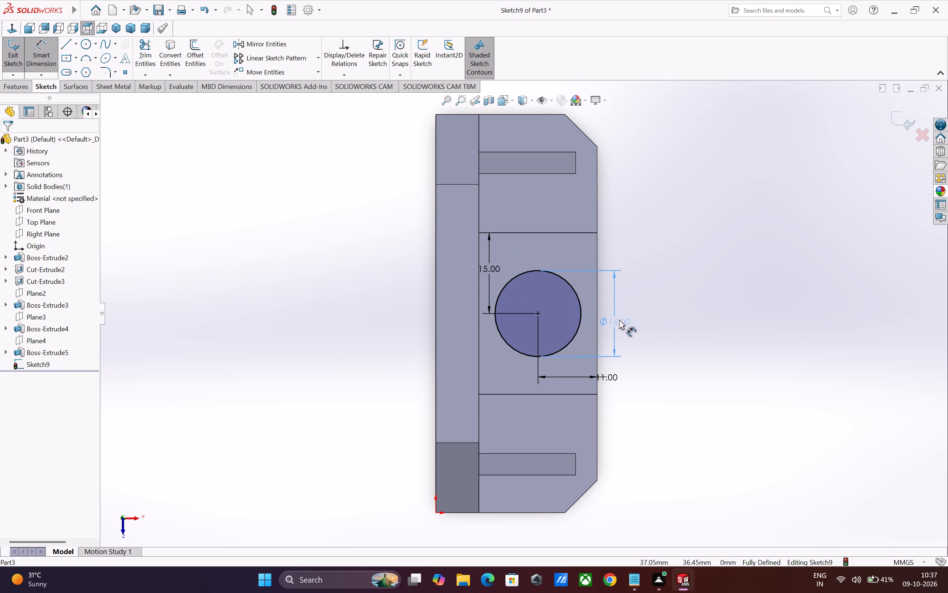
{"action": "left_click_drag", "start_coordinate": [619, 319], "coordinate": [620, 319]}
{"action": "left_click", "coordinate": [649, 390]}
{"action": "left_click_drag", "start_coordinate": [605, 375], "coordinate": [569, 371]}
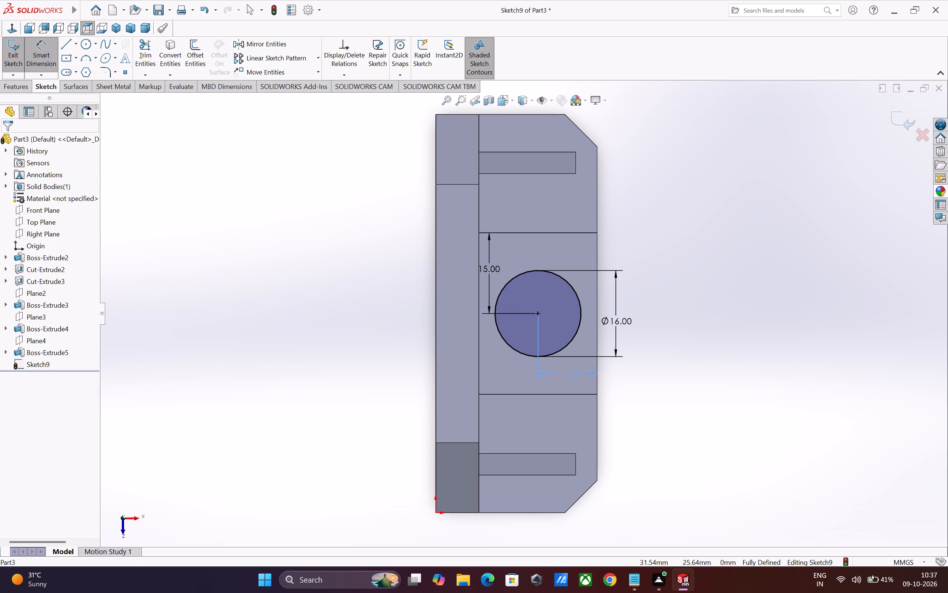
{"action": "left_click", "coordinate": [638, 389]}
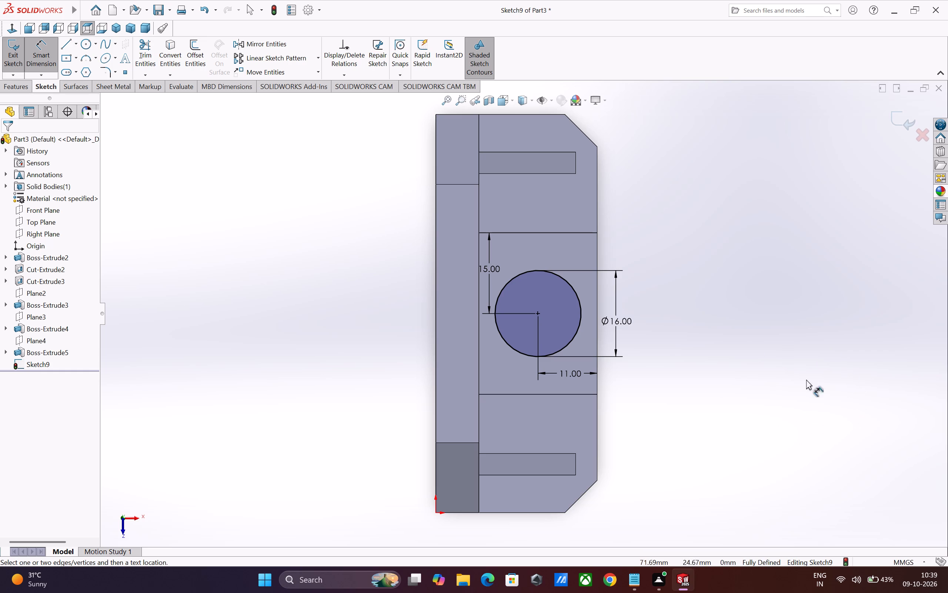
Cut the 16 mm circle through the central block and base with an Extruded Cut set to Through All.
{"action": "left_click", "coordinate": [11, 90]}
{"action": "left_click_drag", "start_coordinate": [163, 63], "coordinate": [164, 69]}
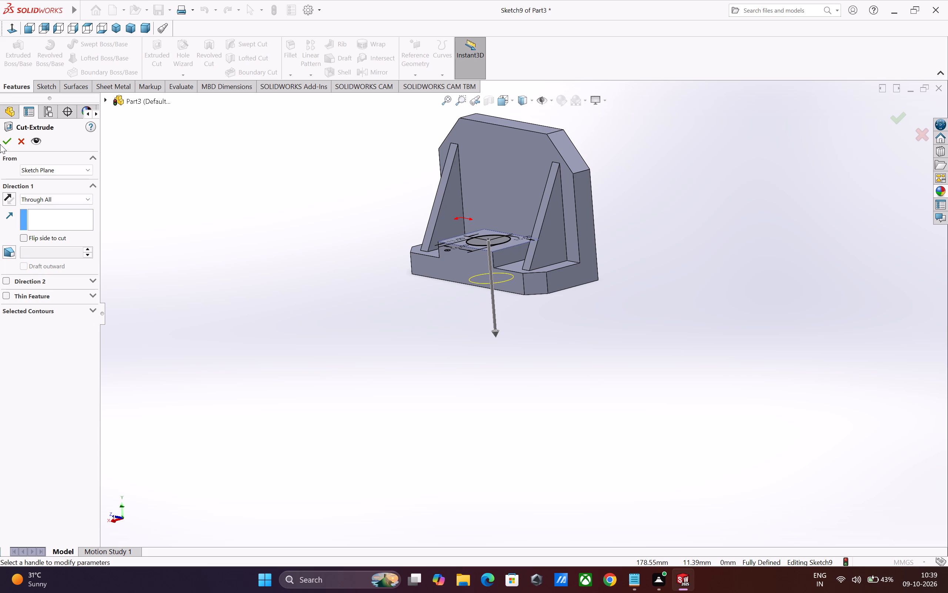
{"action": "left_click", "coordinate": [5, 143]}
{"action": "left_click", "coordinate": [381, 352]}
Examine the hole in the central block from several angles and review the dimensions of its sketch.
{"action": "middle_click_drag", "start_coordinate": [394, 345], "coordinate": [433, 381]}
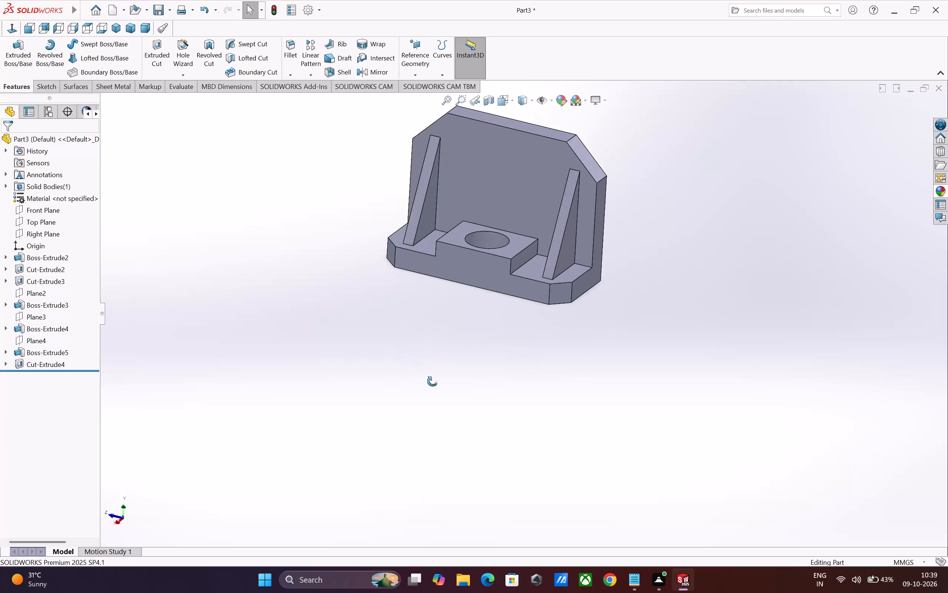
{"action": "middle_click_drag", "start_coordinate": [433, 381], "coordinate": [475, 444]}
{"action": "middle_click_drag", "start_coordinate": [503, 354], "coordinate": [482, 388]}
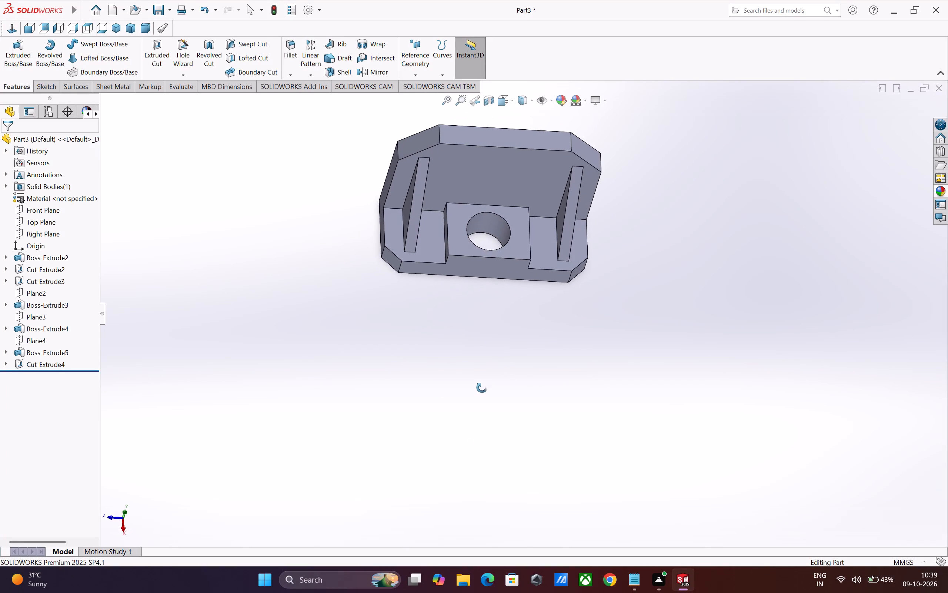
{"action": "middle_click_drag", "start_coordinate": [482, 388], "coordinate": [481, 364]}
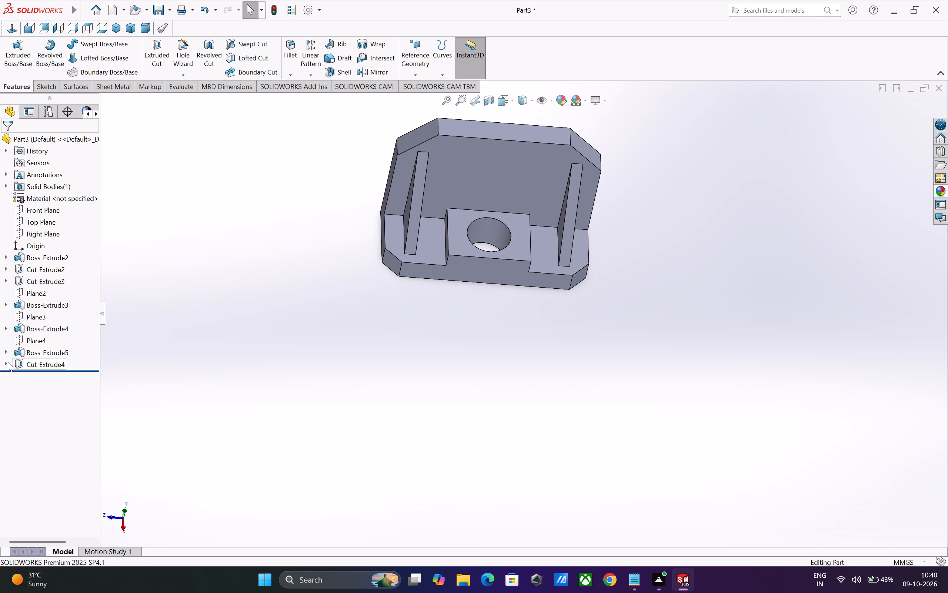
{"action": "left_click_drag", "start_coordinate": [2, 361], "coordinate": [6, 361]}
{"action": "left_click", "coordinate": [39, 377]}
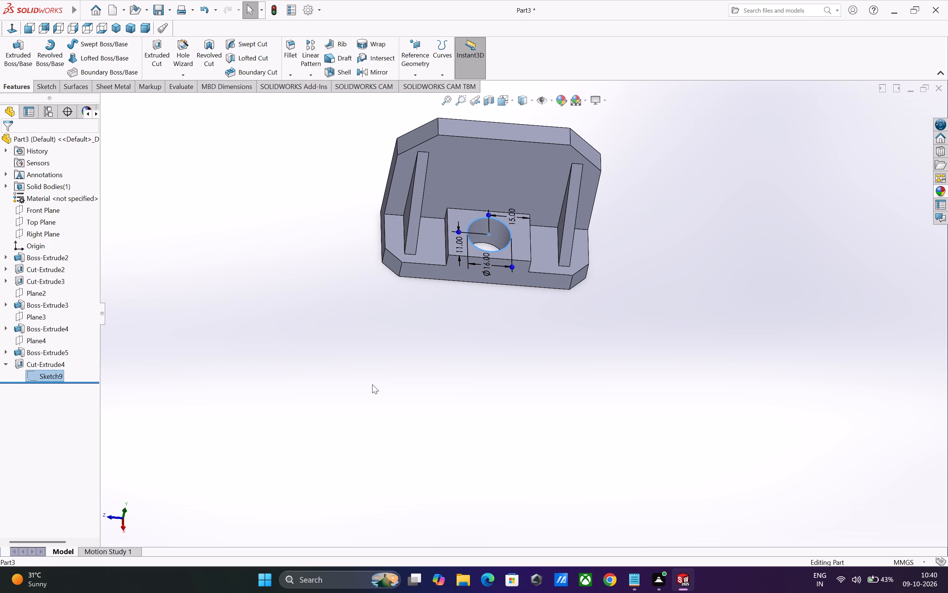
{"action": "left_click", "coordinate": [295, 334]}
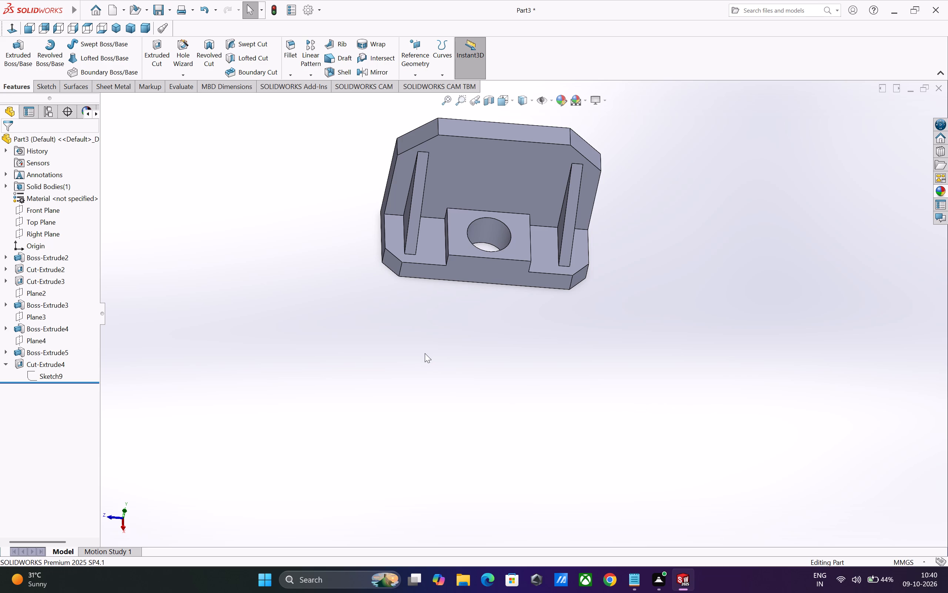
Round both long sloping front edges of the rib on the +Z side with 1 mm fillets.
{"action": "scroll", "coordinate": [431, 362], "scroll_direction": "up", "scroll_amount": 3}
{"action": "scroll", "coordinate": [479, 289], "scroll_direction": "down", "scroll_amount": 4}
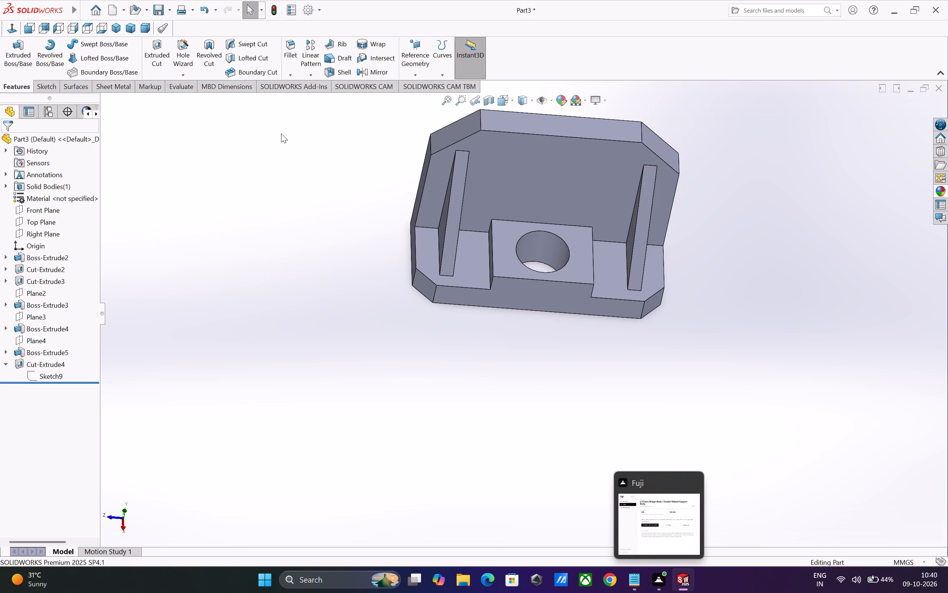
{"action": "left_click", "coordinate": [287, 53]}
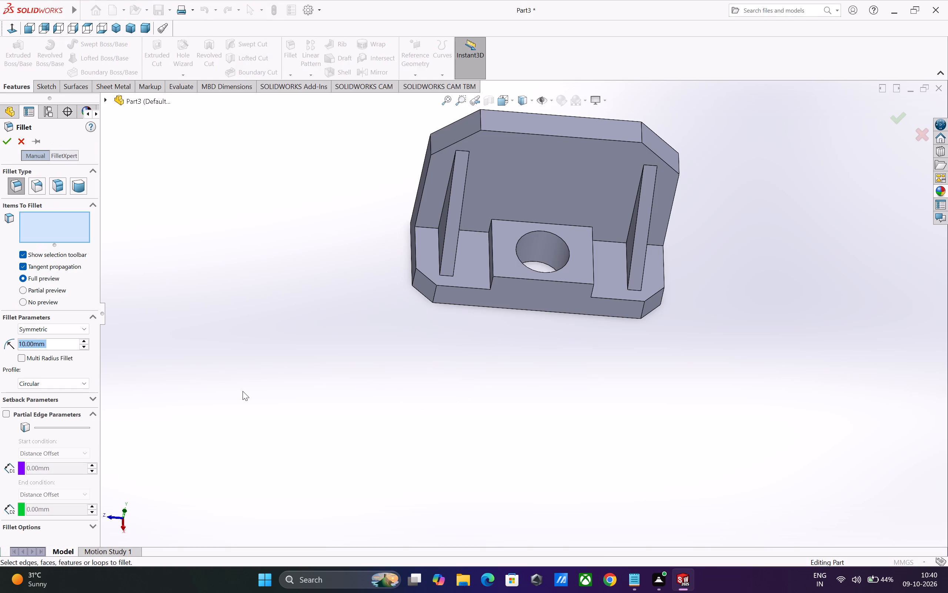
{"action": "key", "text": "1"}
{"action": "key", "text": "Return"}
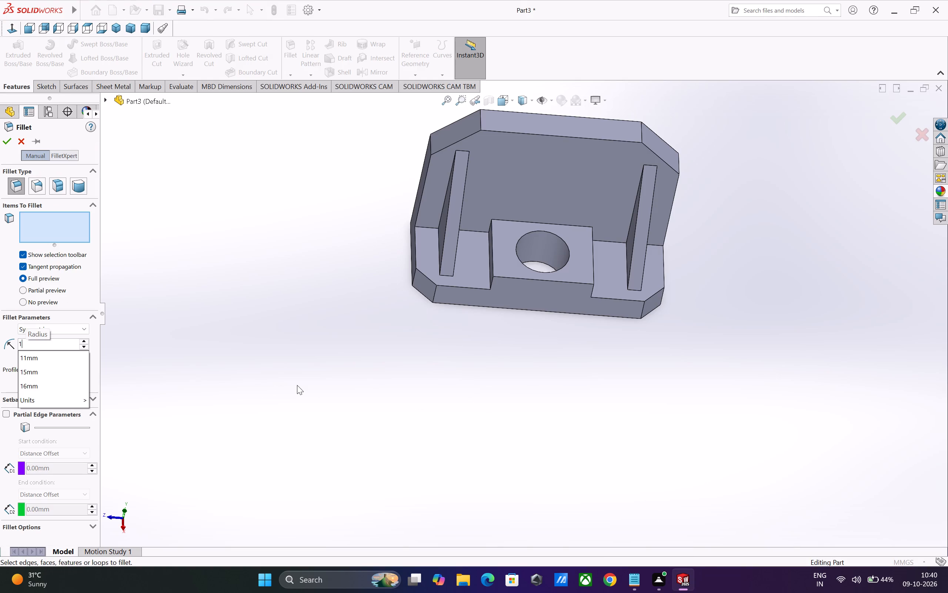
{"action": "left_click", "coordinate": [445, 237]}
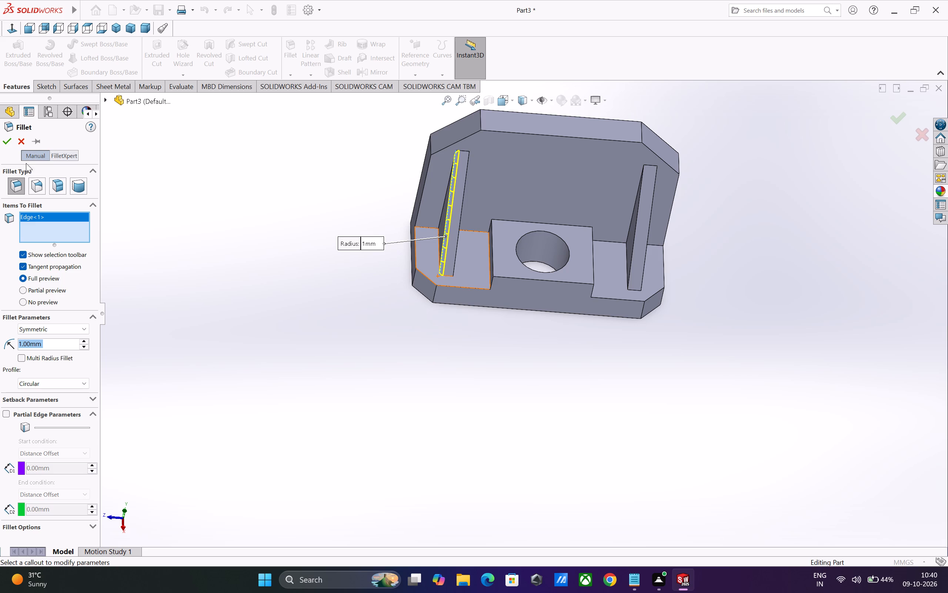
{"action": "left_click", "coordinate": [9, 144]}
{"action": "left_click", "coordinate": [290, 56]}
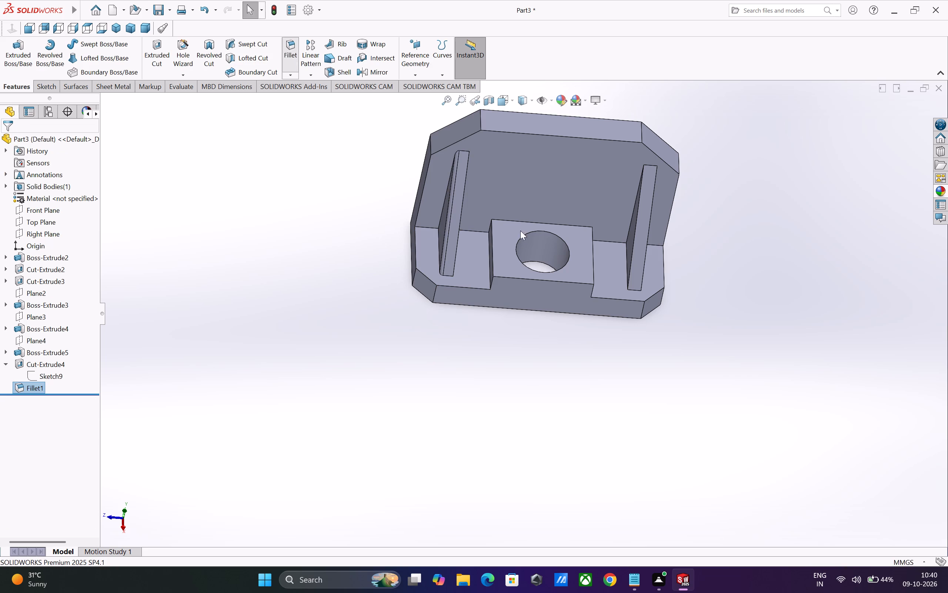
{"action": "left_click", "coordinate": [460, 225]}
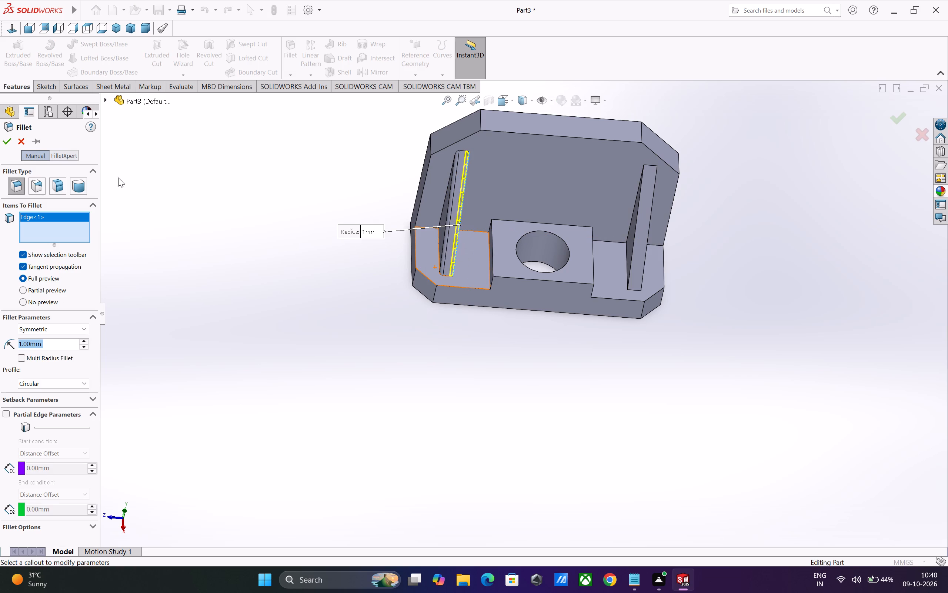
{"action": "left_click_drag", "start_coordinate": [3, 140], "coordinate": [6, 140]}
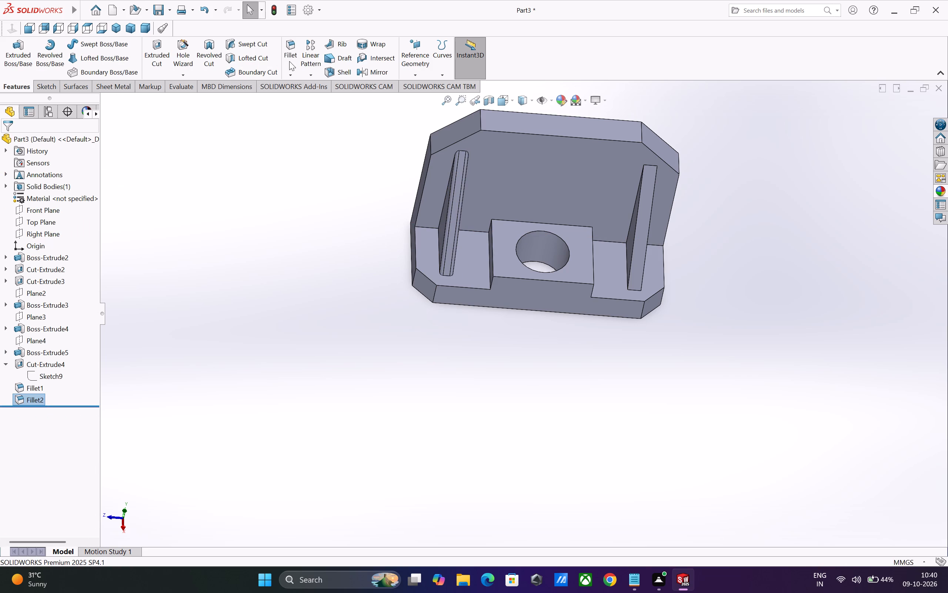
Add 1 mm fillets where the +Z-side rib meets the upright wall and where it meets the base.
{"action": "left_click", "coordinate": [291, 56]}
{"action": "left_click", "coordinate": [462, 150]}
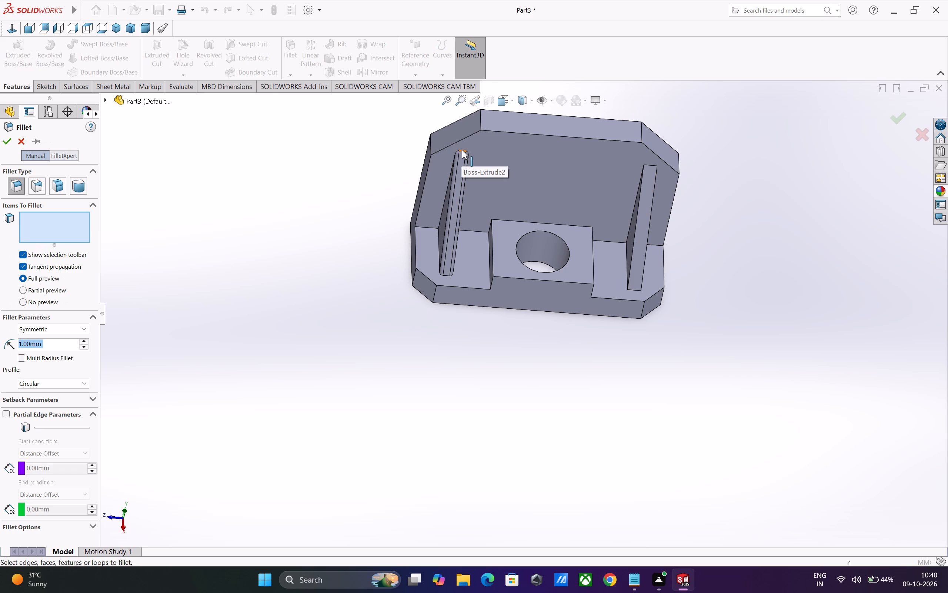
{"action": "left_click", "coordinate": [7, 143]}
{"action": "left_click", "coordinate": [292, 59]}
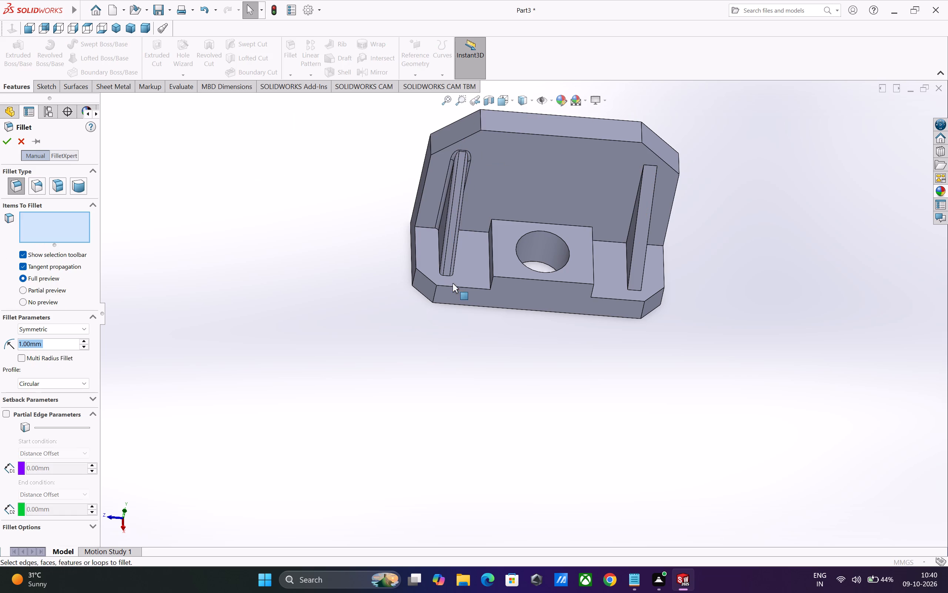
{"action": "left_click", "coordinate": [445, 275]}
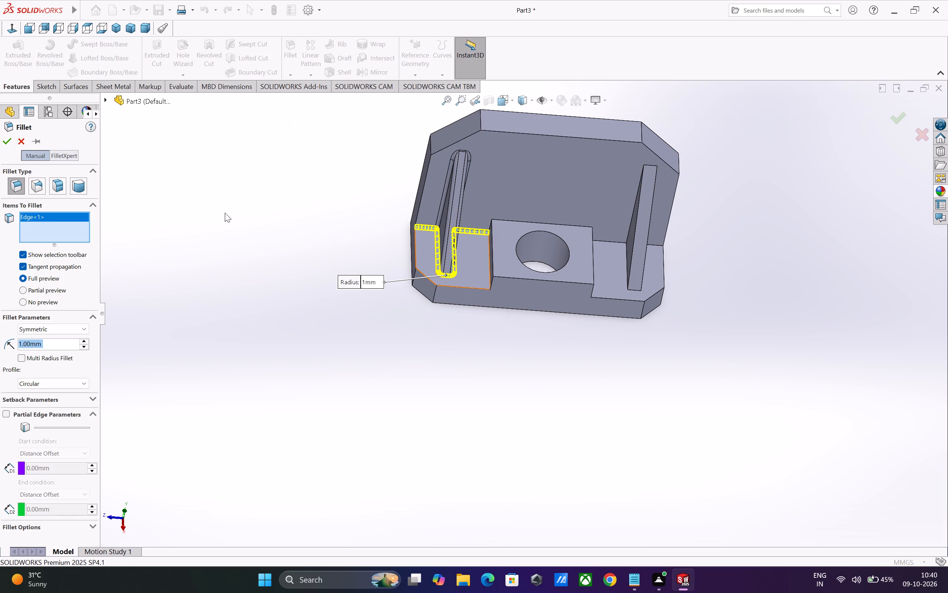
{"action": "left_click", "coordinate": [3, 139]}
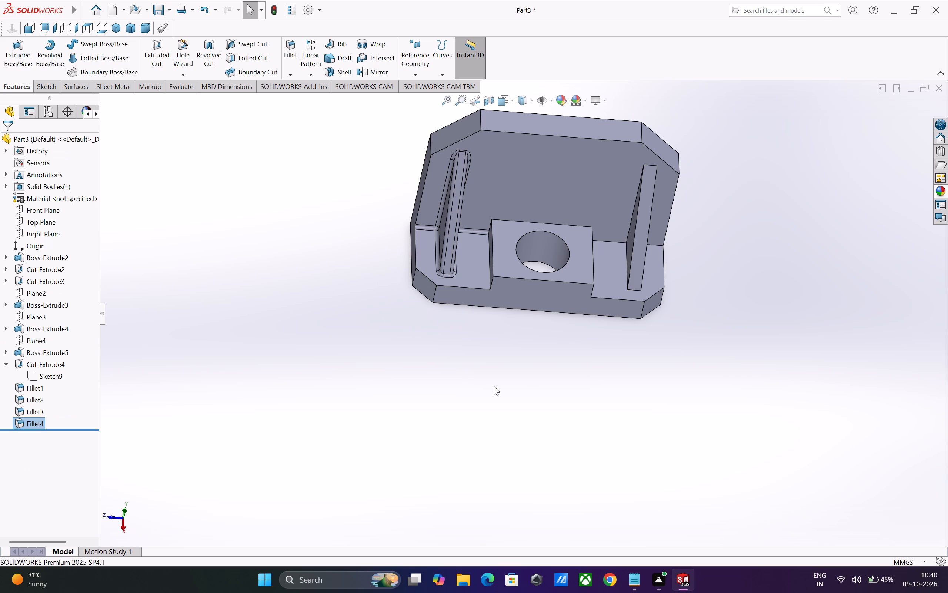
Round both long sloping front edges of the other rib with 1 mm fillets.
{"action": "middle_click_drag", "start_coordinate": [568, 377], "coordinate": [536, 362]}
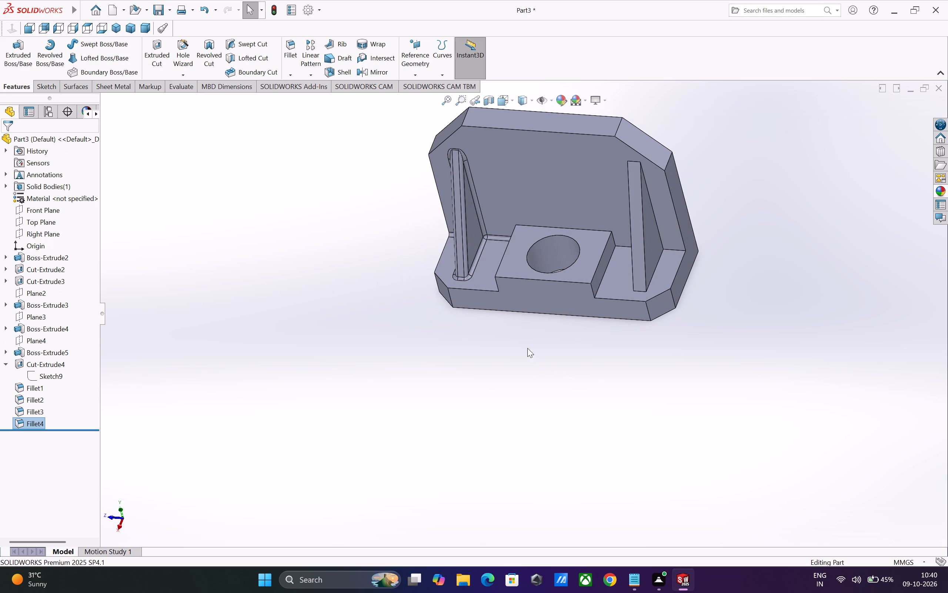
{"action": "middle_click_drag", "start_coordinate": [447, 342], "coordinate": [483, 337]}
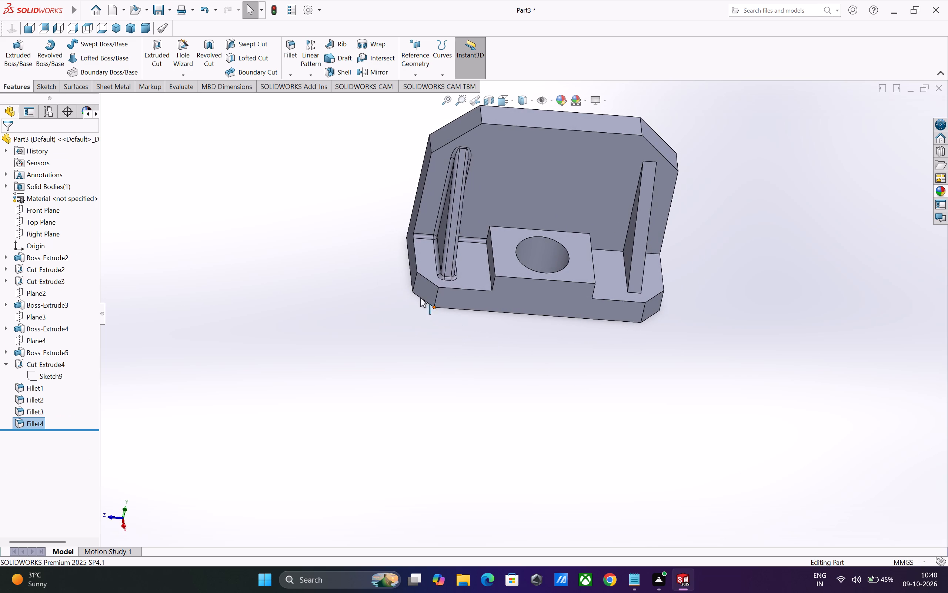
{"action": "left_click_drag", "start_coordinate": [286, 52], "coordinate": [293, 54]}
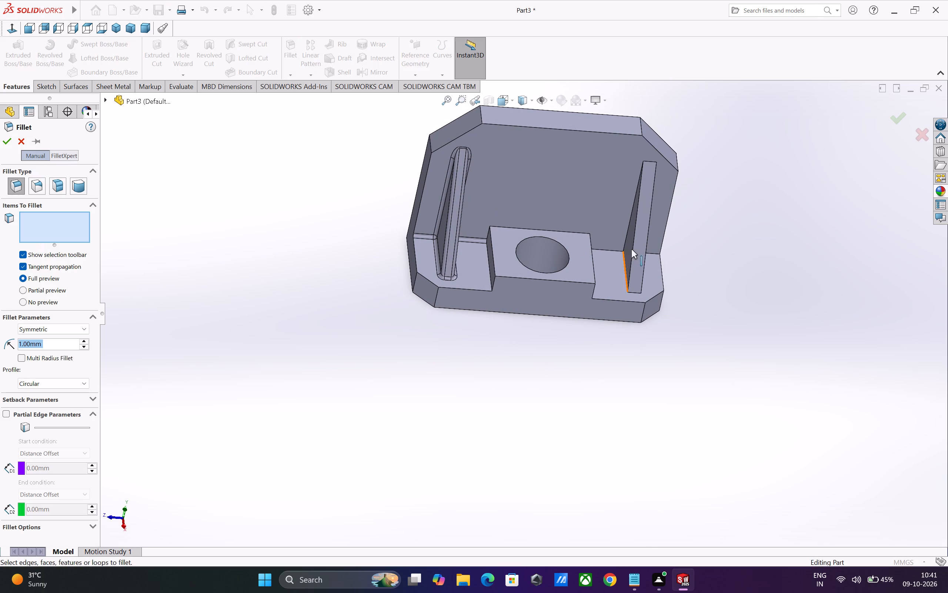
{"action": "left_click", "coordinate": [632, 249]}
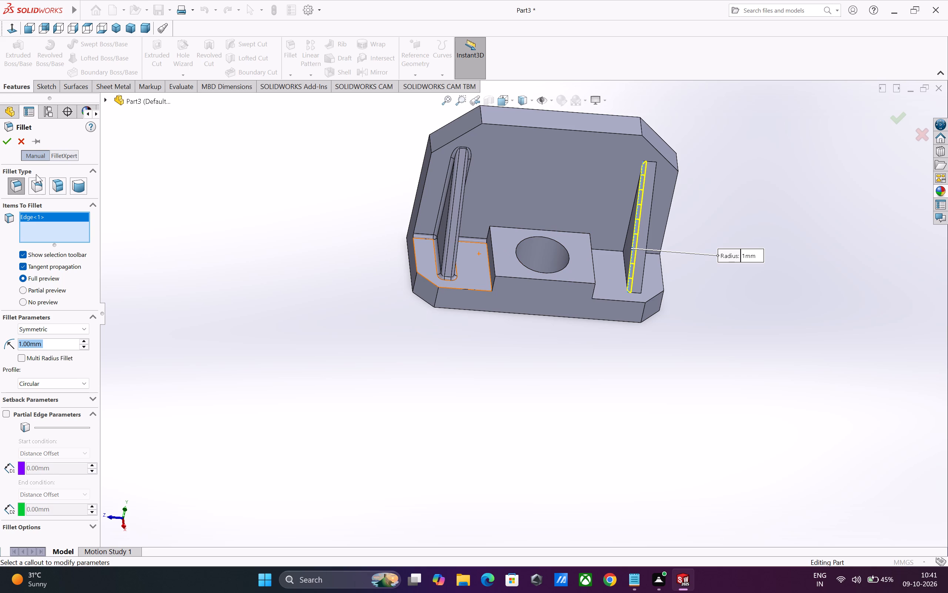
{"action": "left_click", "coordinate": [8, 140]}
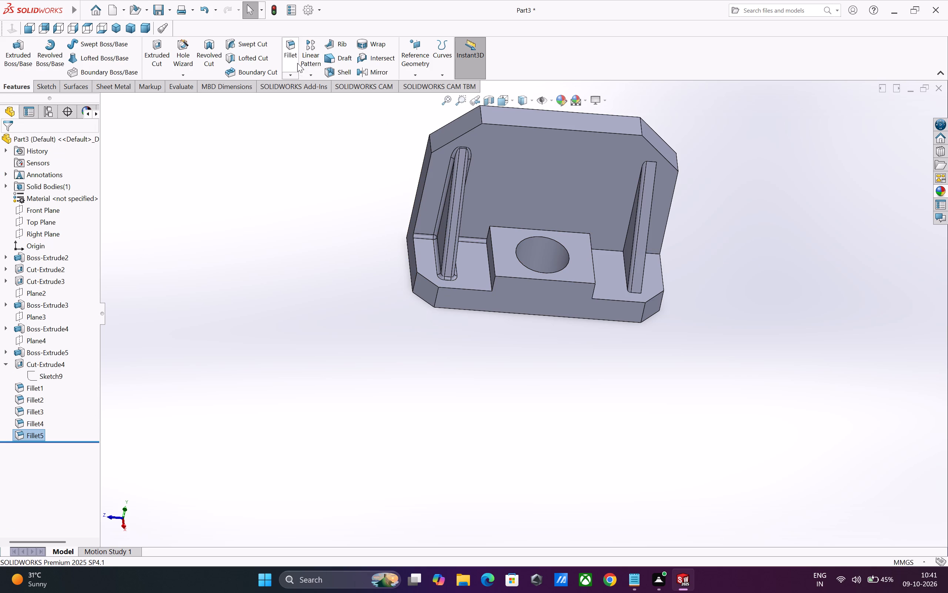
{"action": "left_click_drag", "start_coordinate": [293, 60], "coordinate": [296, 62]}
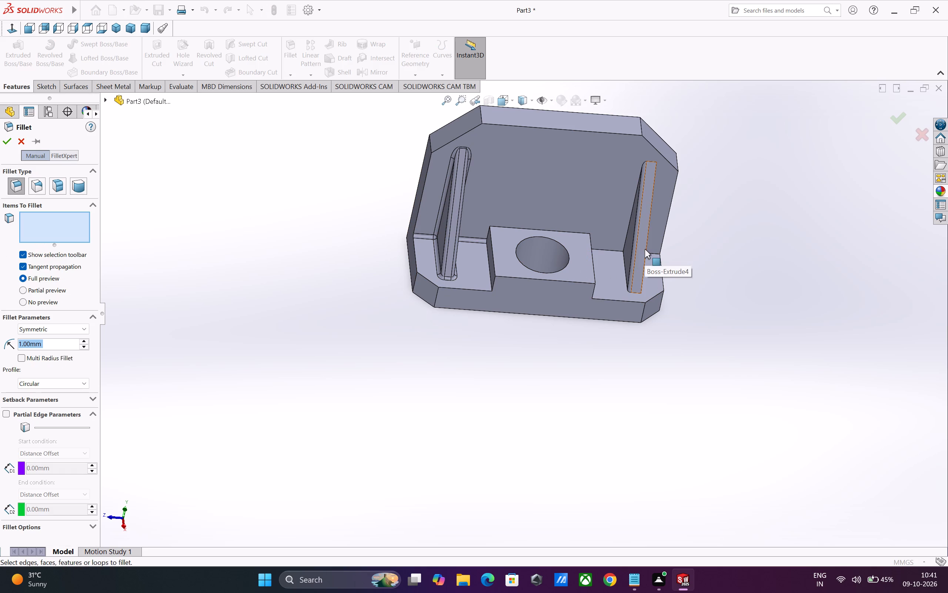
{"action": "left_click", "coordinate": [645, 249]}
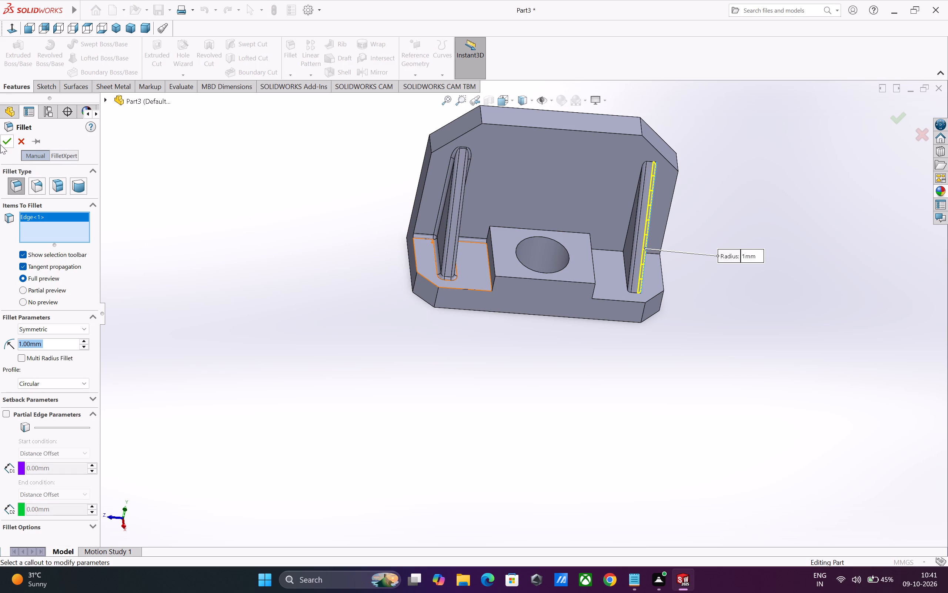
{"action": "left_click", "coordinate": [1, 143]}
Add 1 mm fillets where the rib on the side away from +Z meets the upright wall and where it meets the base.
{"action": "left_click", "coordinate": [288, 58]}
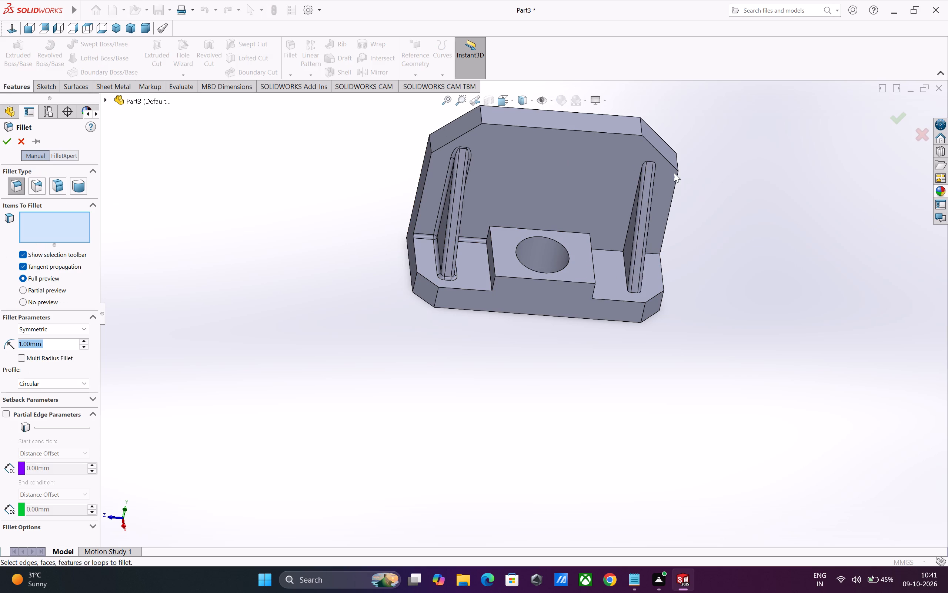
{"action": "left_click", "coordinate": [649, 162]}
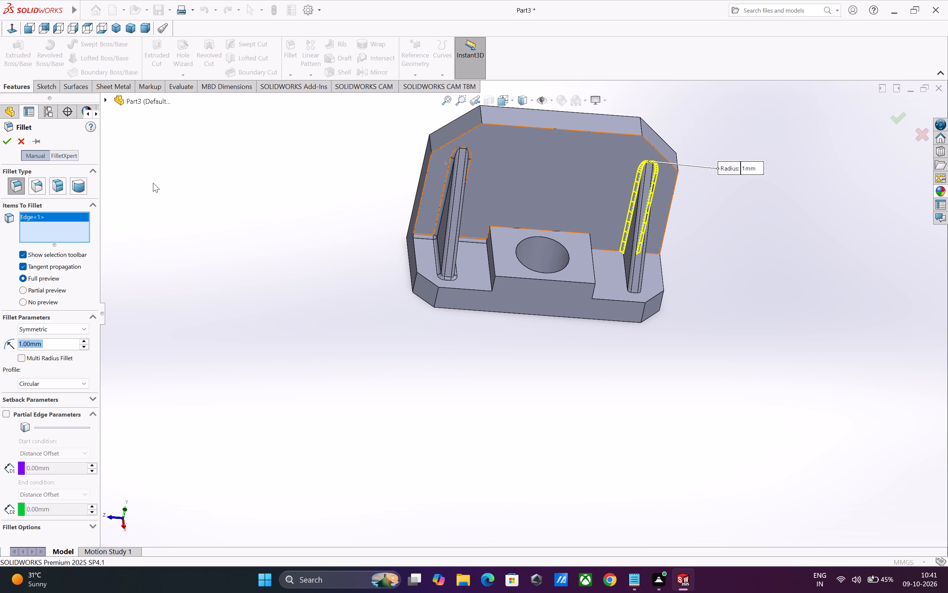
{"action": "left_click", "coordinate": [3, 143]}
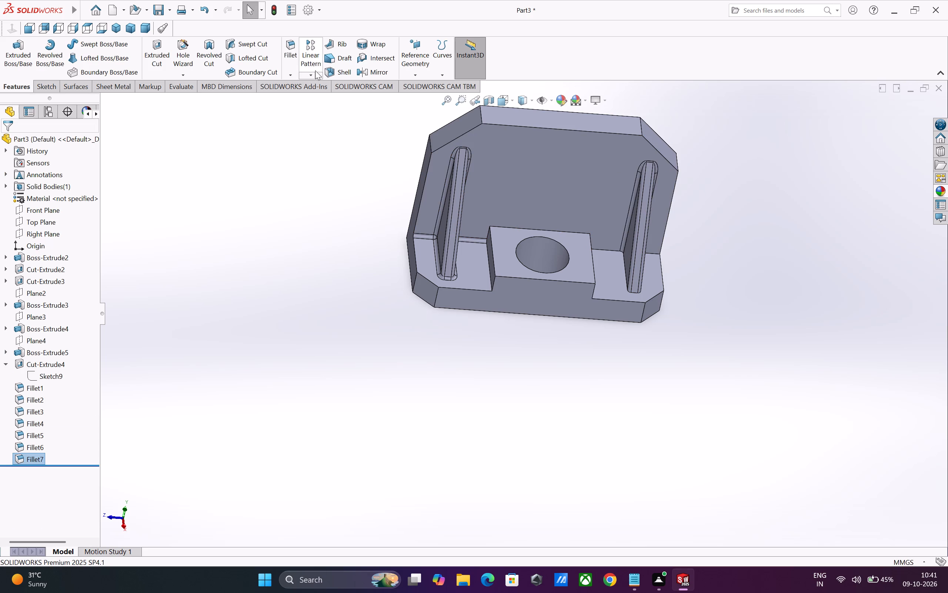
{"action": "left_click", "coordinate": [291, 55]}
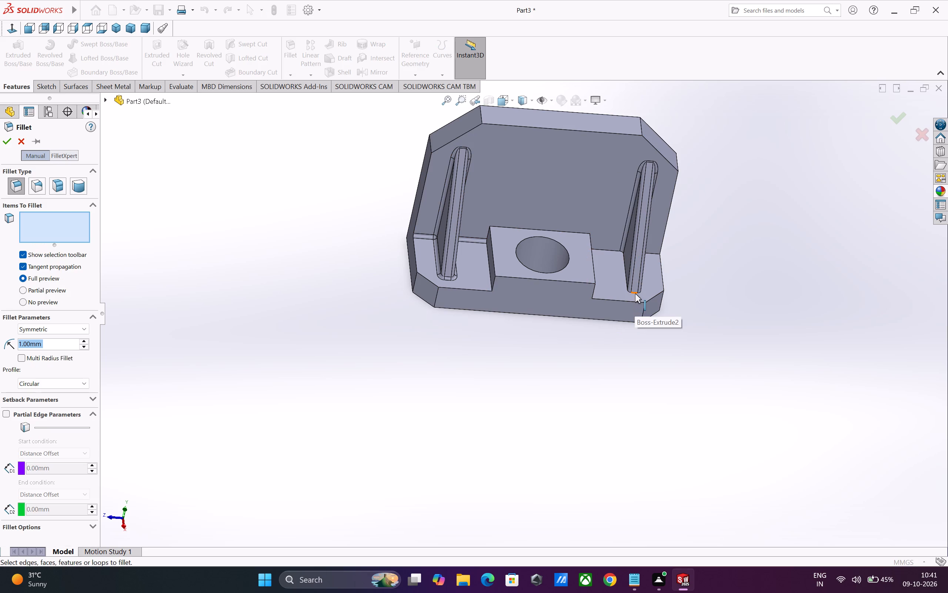
{"action": "left_click", "coordinate": [635, 292]}
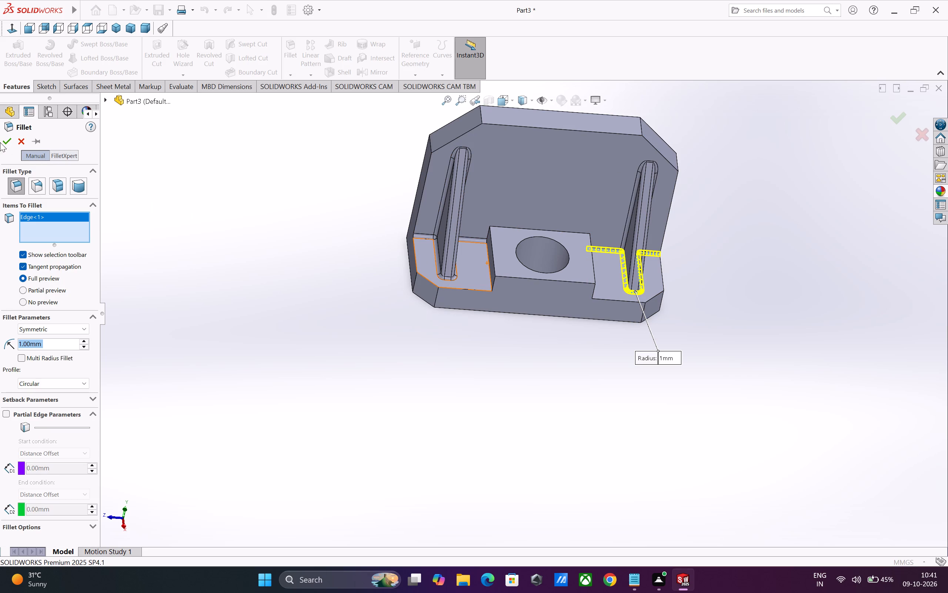
{"action": "left_click", "coordinate": [8, 140]}
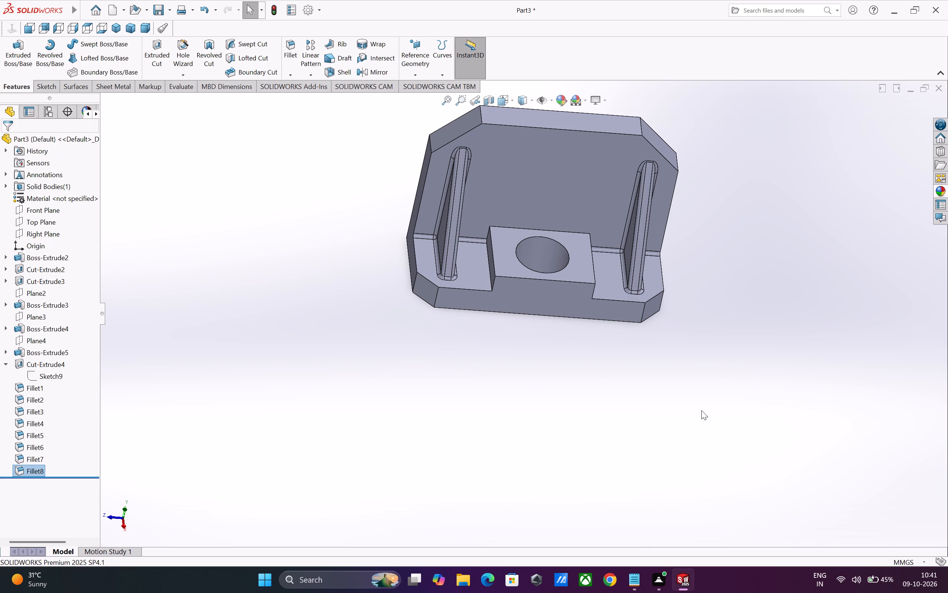
Add 1 mm fillets along the central block's +Z side, at its junction with the base and on its upper edge.
{"action": "middle_click_drag", "start_coordinate": [717, 404], "coordinate": [700, 395]}
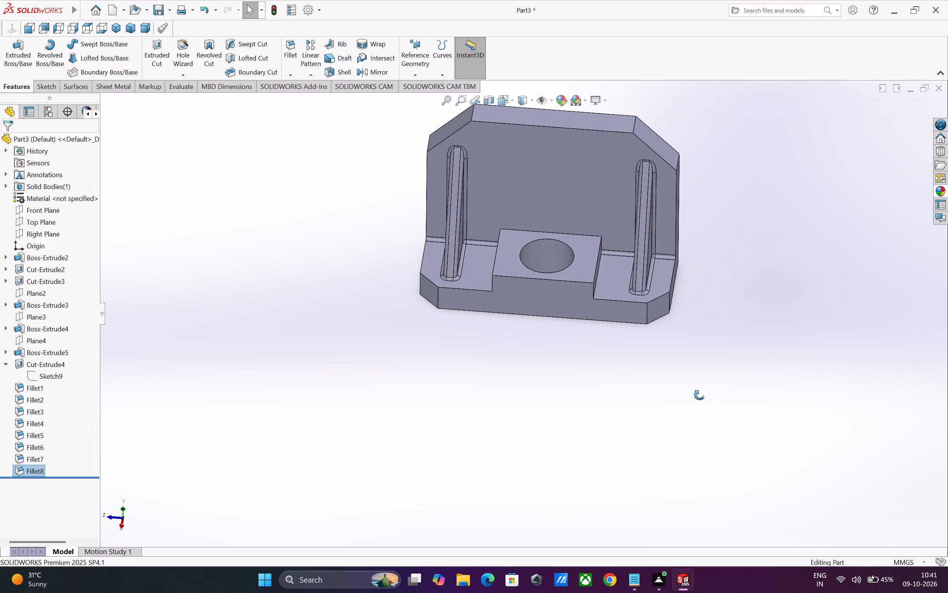
{"action": "middle_click_drag", "start_coordinate": [700, 395], "coordinate": [723, 401]}
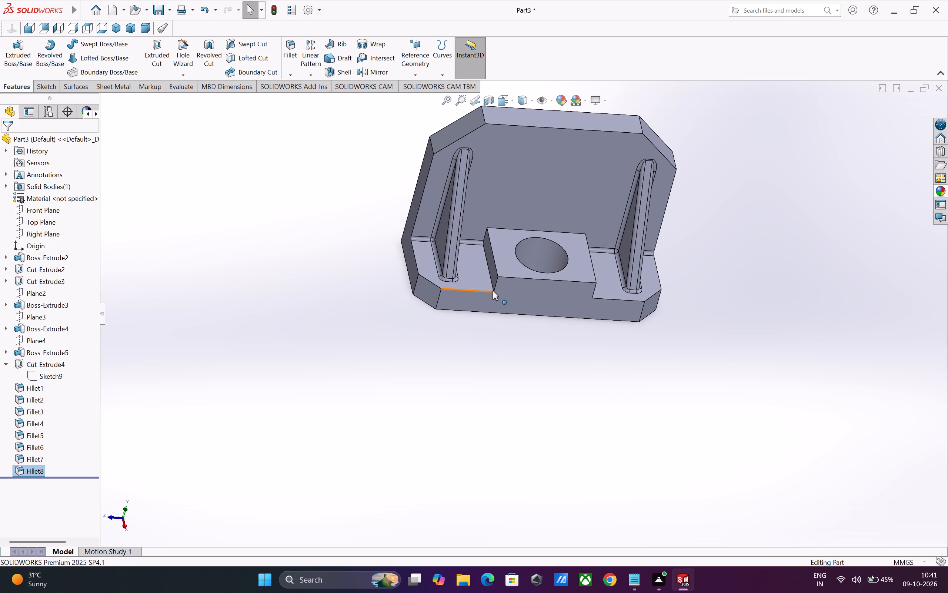
{"action": "left_click", "coordinate": [488, 271]}
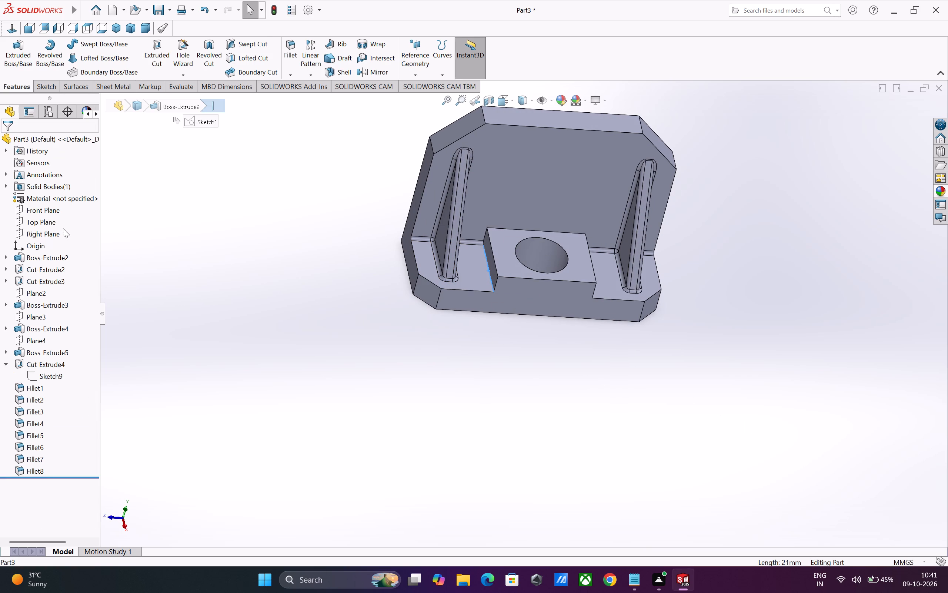
{"action": "left_click_drag", "start_coordinate": [292, 245], "coordinate": [292, 241]}
{"action": "left_click", "coordinate": [291, 54]}
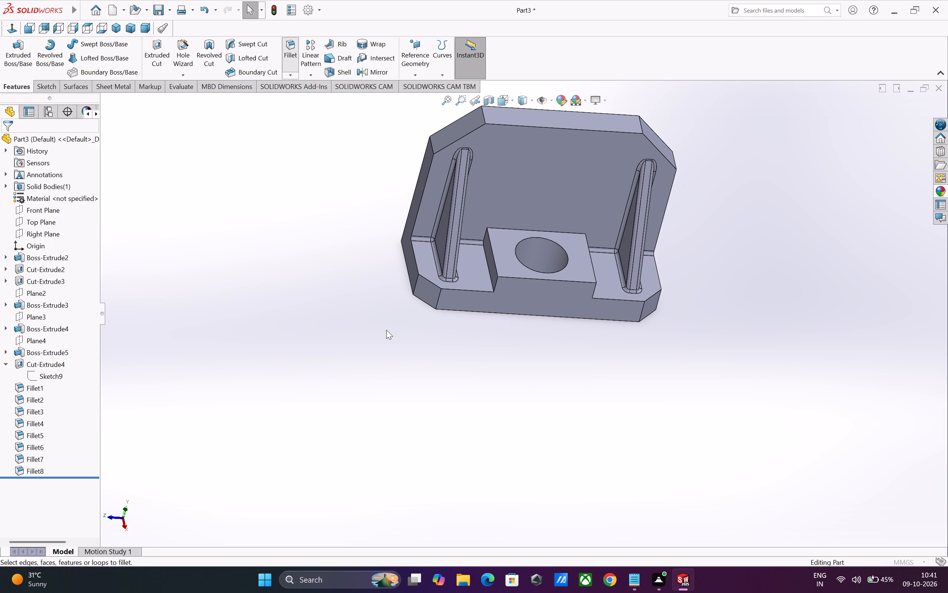
{"action": "left_click", "coordinate": [490, 278]}
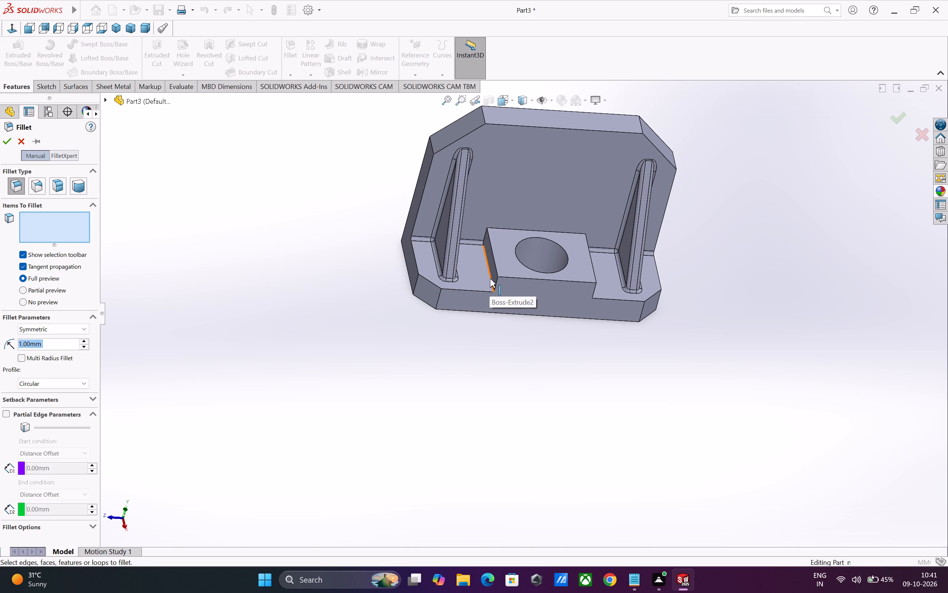
{"action": "left_click", "coordinate": [8, 144]}
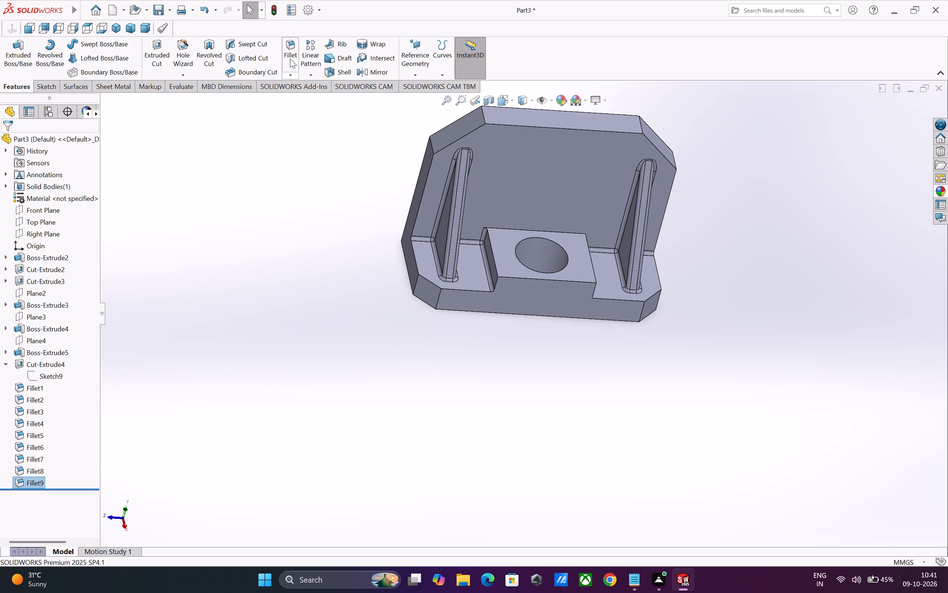
{"action": "left_click", "coordinate": [290, 57]}
{"action": "left_click", "coordinate": [494, 264]}
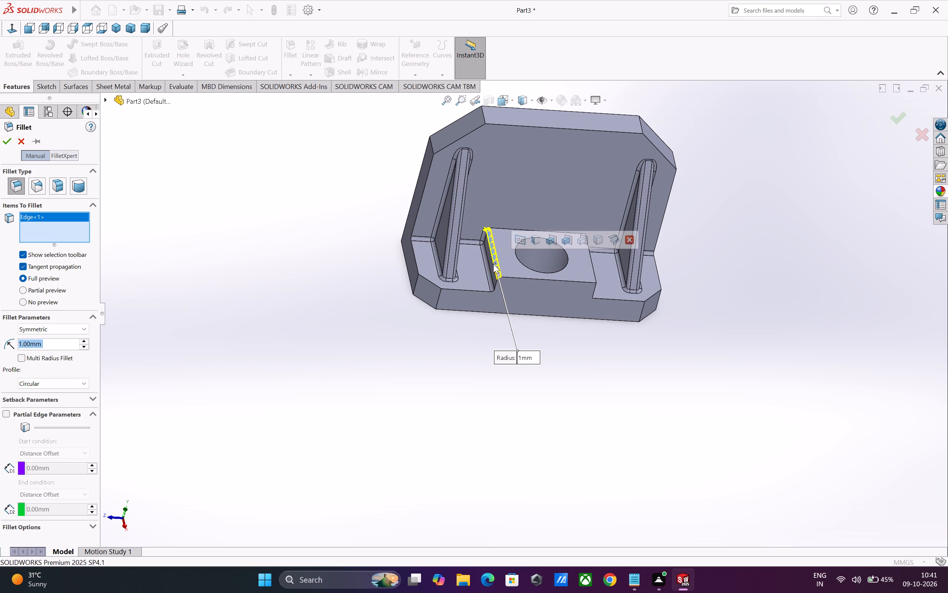
{"action": "left_click", "coordinate": [10, 144]}
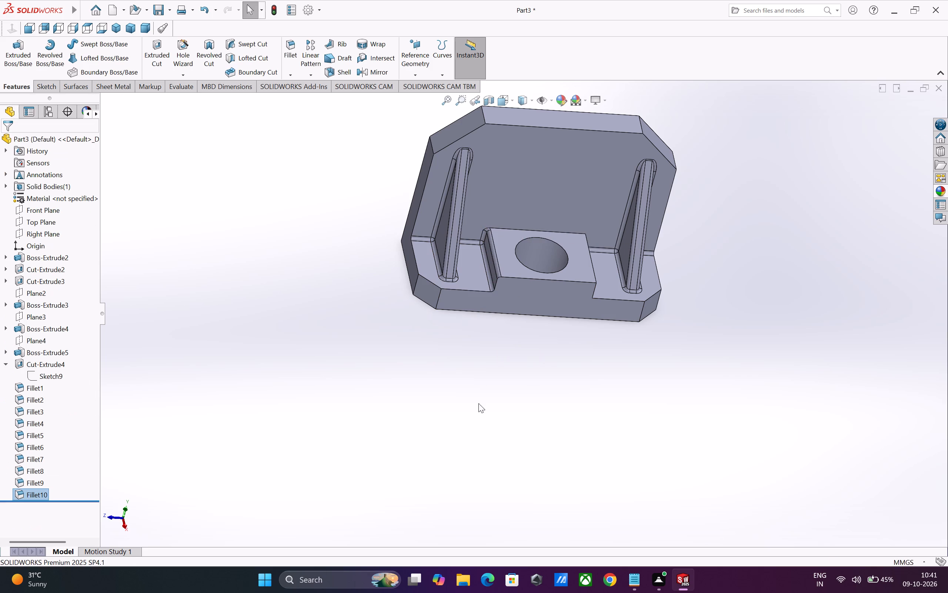
Add 1 mm fillets along the central block's opposite side, at its junction with the base and on its upper edge.
{"action": "middle_click_drag", "start_coordinate": [583, 381], "coordinate": [528, 379]}
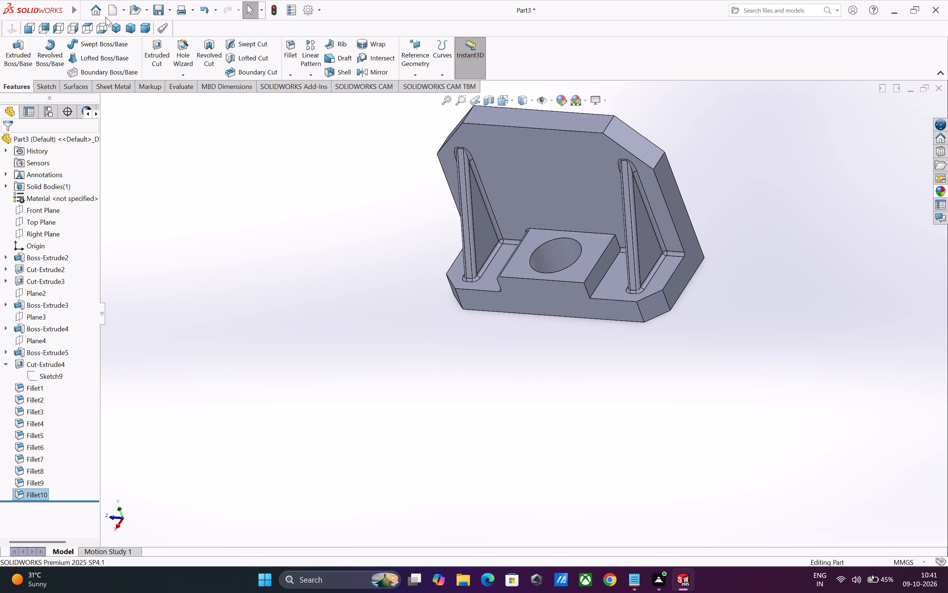
{"action": "left_click", "coordinate": [285, 56]}
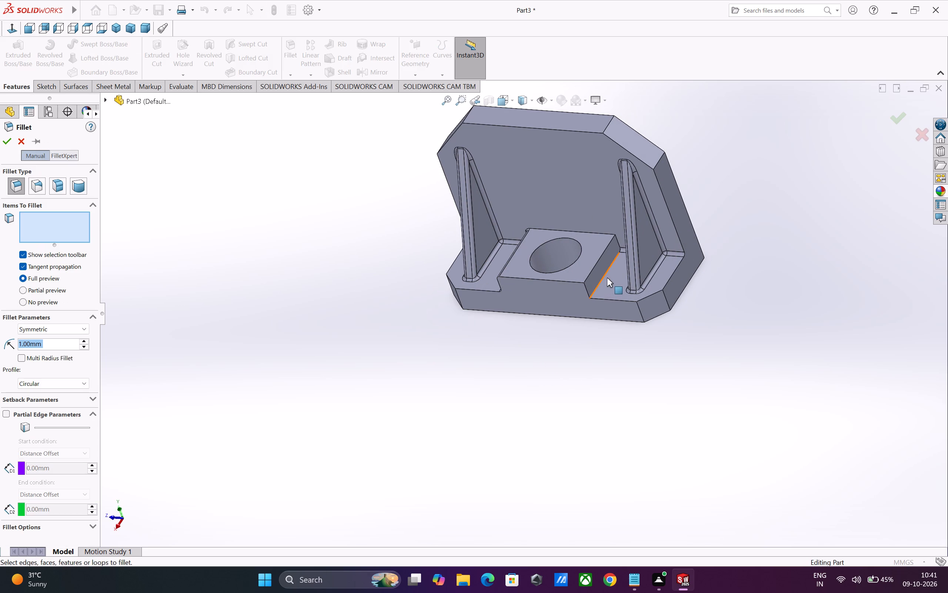
{"action": "left_click", "coordinate": [608, 270]}
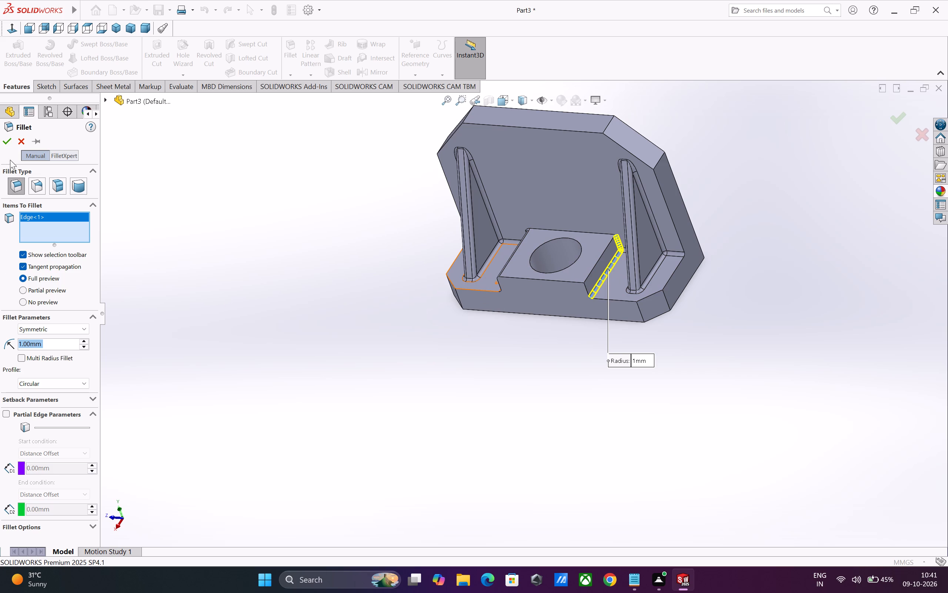
{"action": "left_click", "coordinate": [3, 142]}
{"action": "left_click", "coordinate": [286, 48]}
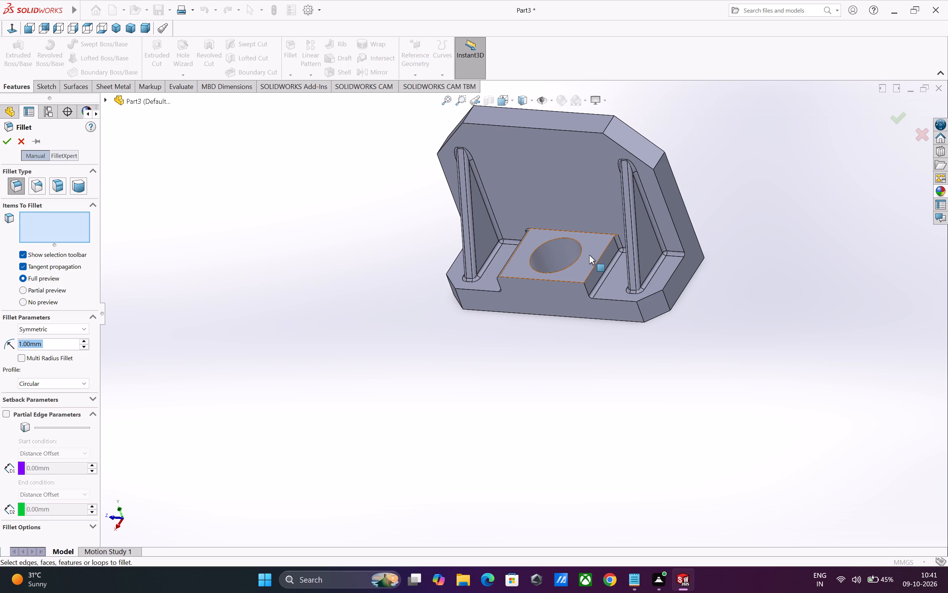
{"action": "left_click", "coordinate": [598, 260]}
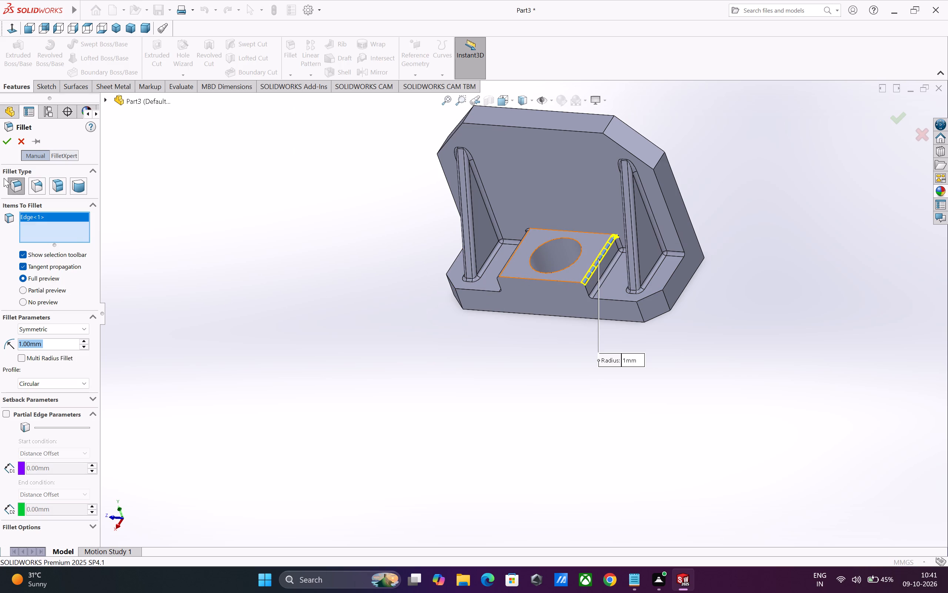
{"action": "left_click", "coordinate": [4, 143]}
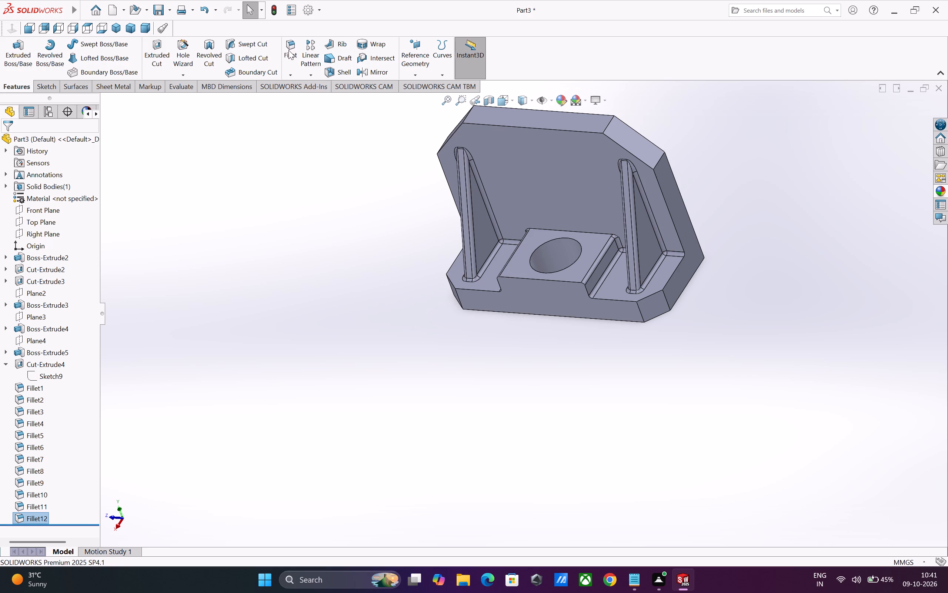
Add a 1 mm fillet where the central block's top face meets the upright wall.
{"action": "left_click", "coordinate": [288, 50]}
{"action": "left_click", "coordinate": [541, 229]}
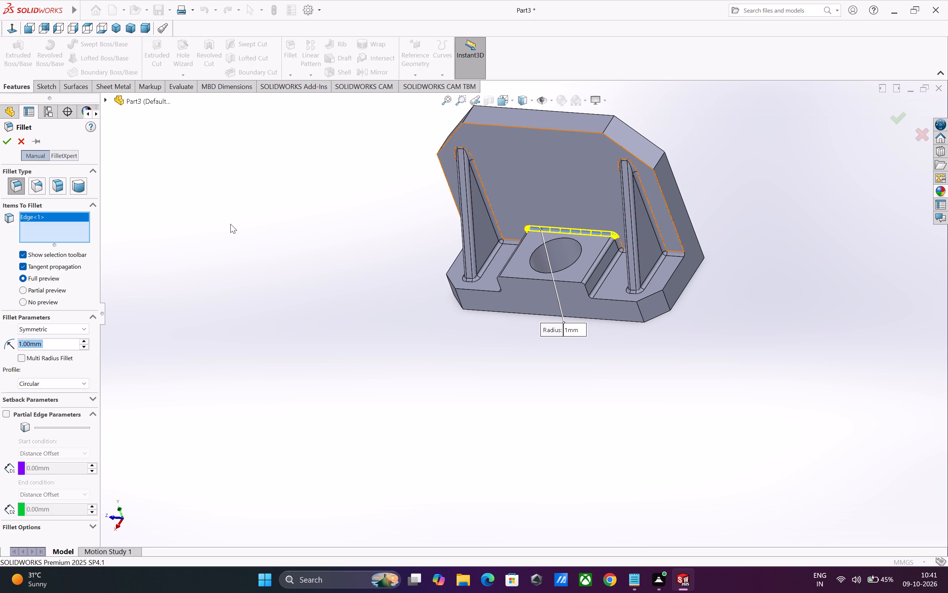
{"action": "left_click", "coordinate": [6, 142]}
Round the stepped front upper edge running along the base and the central block with a 1 mm fillet.
{"action": "middle_click_drag", "start_coordinate": [364, 377], "coordinate": [385, 369]}
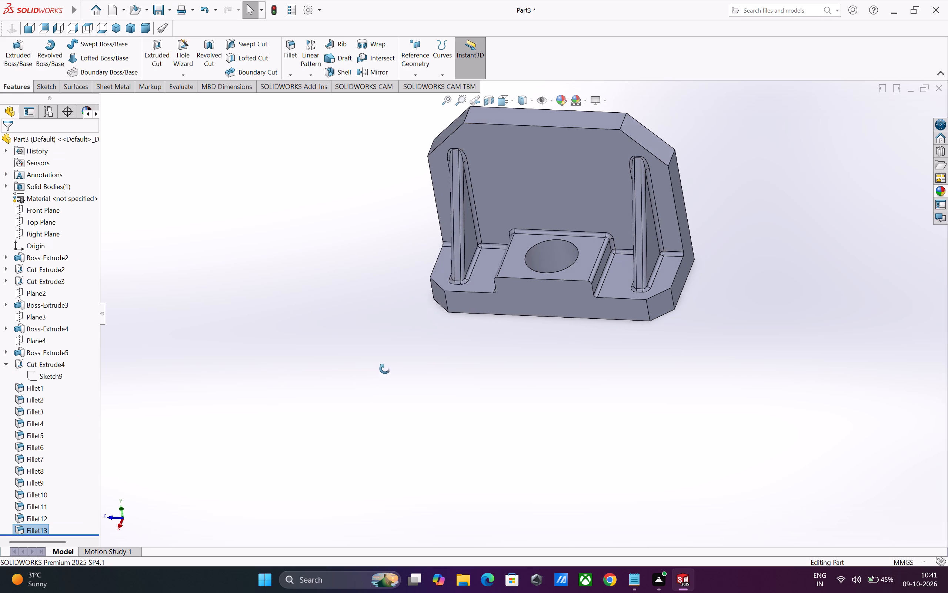
{"action": "middle_click_drag", "start_coordinate": [385, 369], "coordinate": [428, 352]}
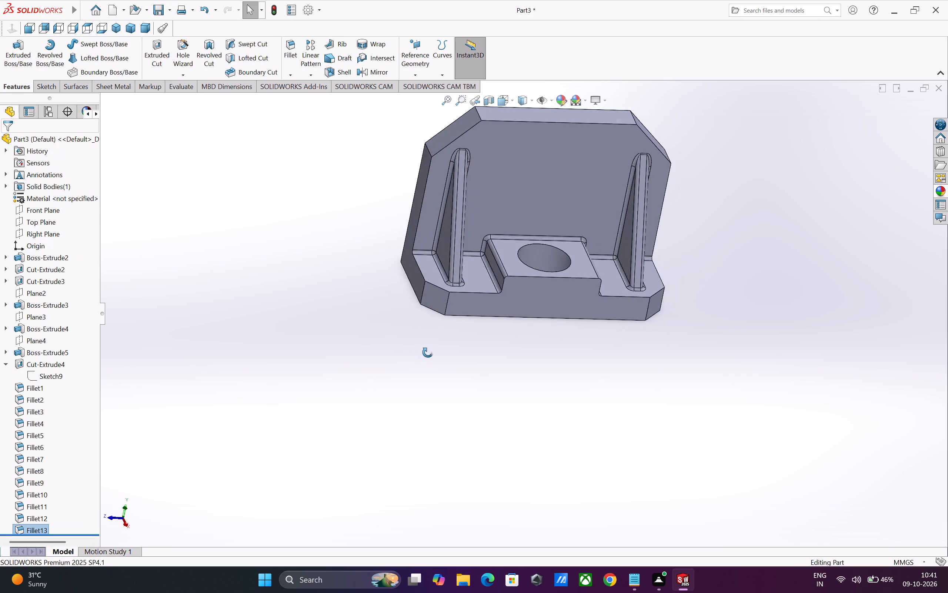
{"action": "middle_click_drag", "start_coordinate": [428, 352], "coordinate": [411, 333]}
{"action": "scroll", "coordinate": [531, 343], "scroll_direction": "down", "scroll_amount": 2}
{"action": "scroll", "coordinate": [541, 351], "scroll_direction": "up", "scroll_amount": 2}
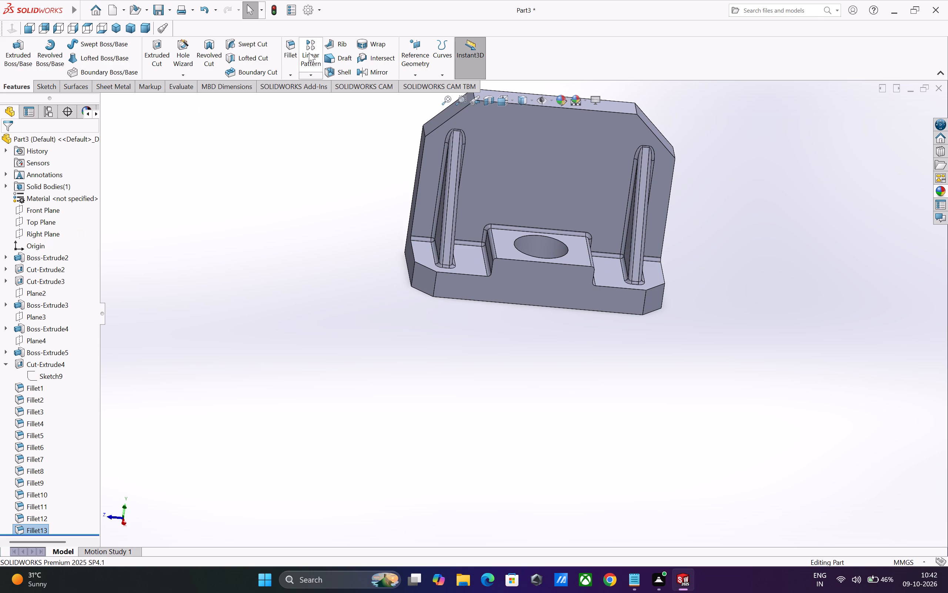
{"action": "left_click", "coordinate": [290, 52]}
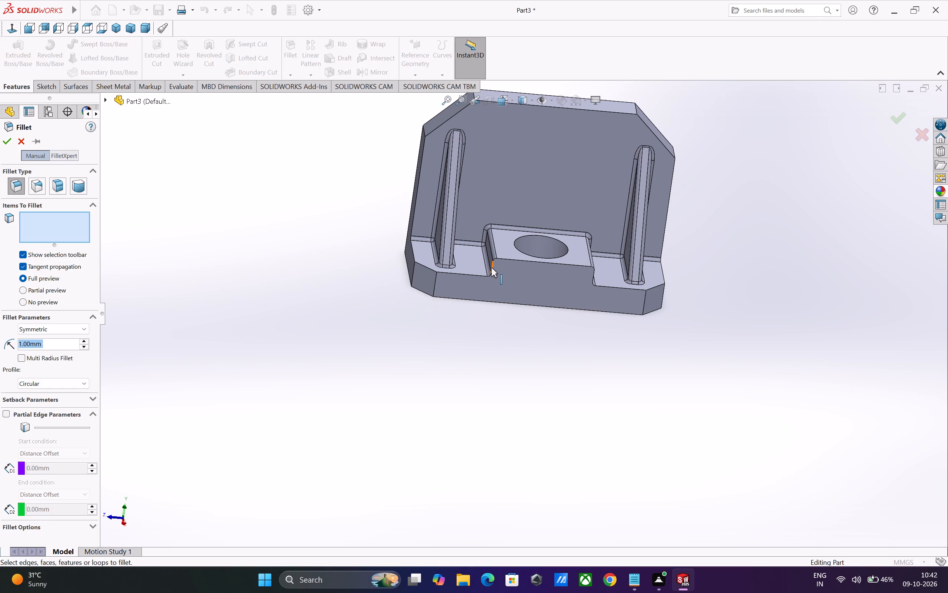
{"action": "left_click", "coordinate": [492, 268]}
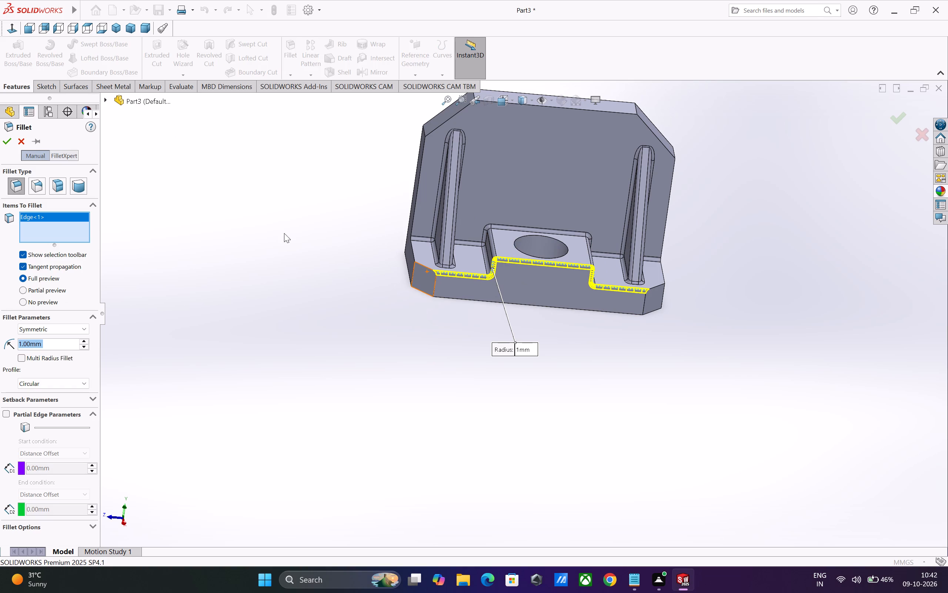
{"action": "left_click", "coordinate": [7, 138]}
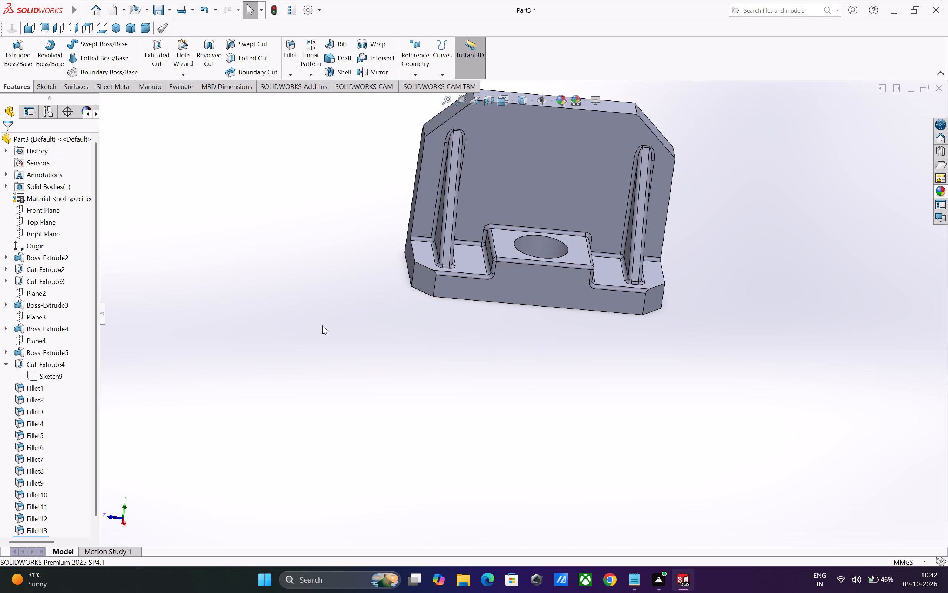
Add 1 mm fillets along the +Z-side inner edge of the wall and base, and around the top of the adjacent base corner cut.
{"action": "left_click", "coordinate": [288, 59]}
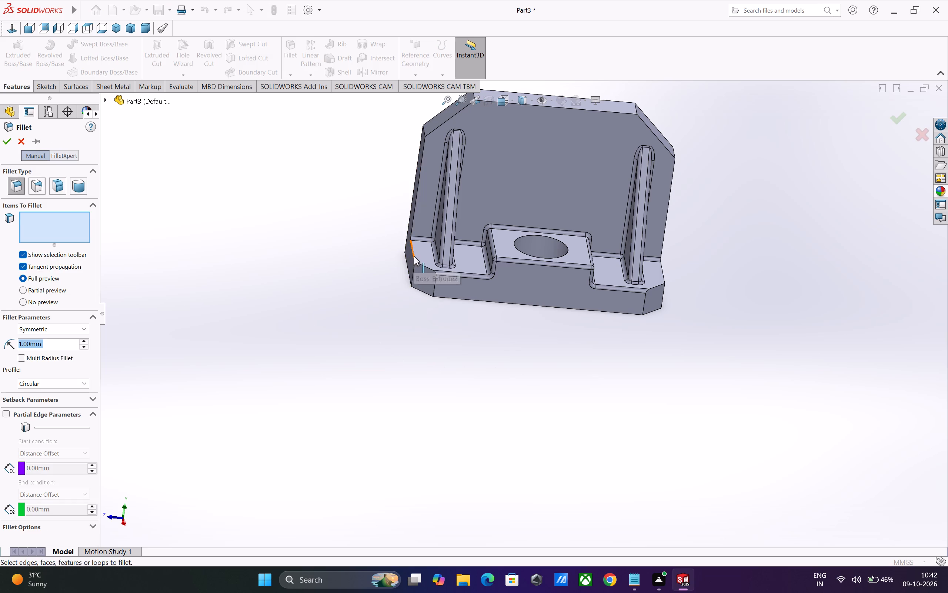
{"action": "left_click", "coordinate": [414, 256]}
{"action": "left_click", "coordinate": [4, 142]}
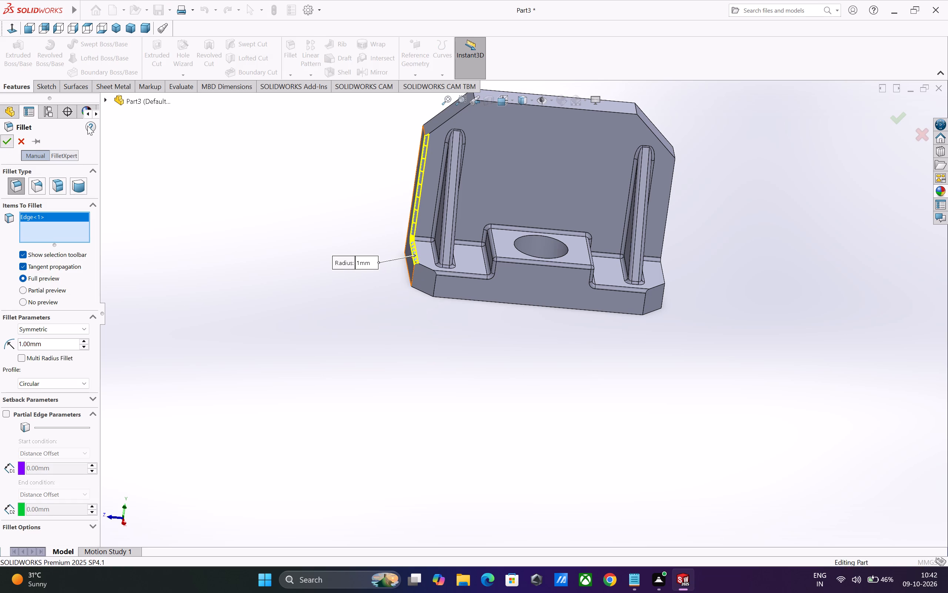
{"action": "left_click", "coordinate": [291, 54]}
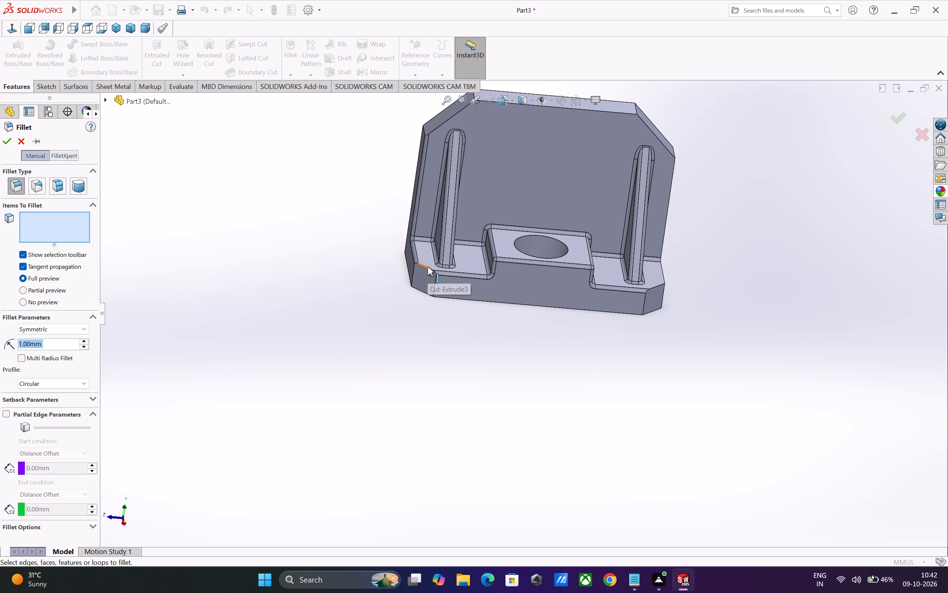
{"action": "left_click", "coordinate": [428, 266]}
{"action": "left_click", "coordinate": [5, 142]}
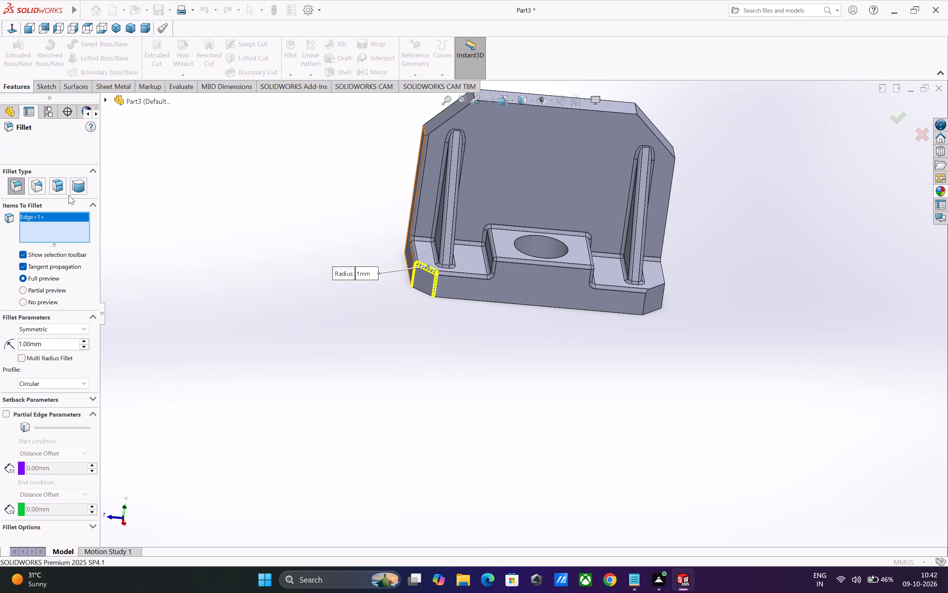
Round the inner side edge of the wall and base on the side opposite +Z with a 1 mm fillet.
{"action": "middle_click_drag", "start_coordinate": [641, 424], "coordinate": [614, 422]}
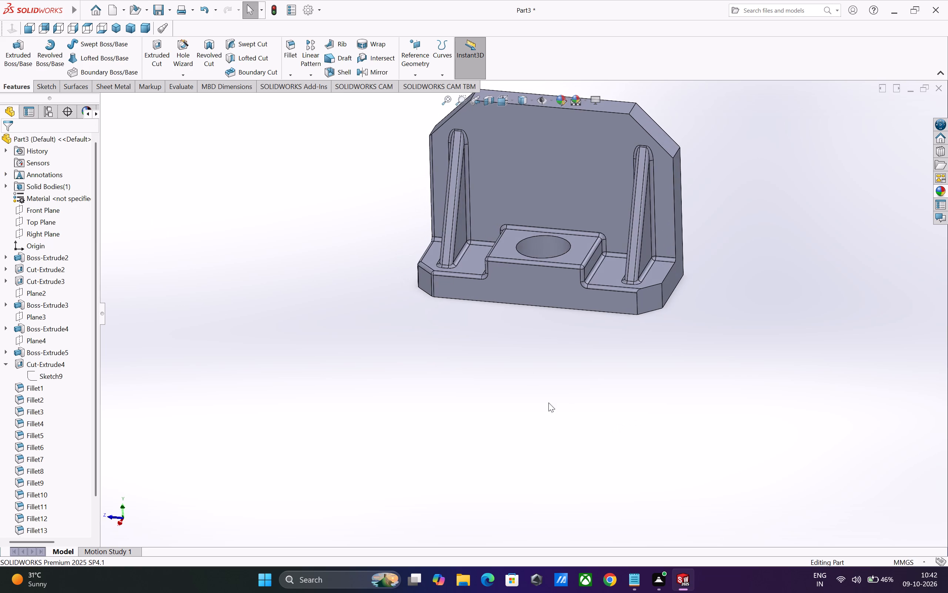
{"action": "left_click", "coordinate": [293, 53]}
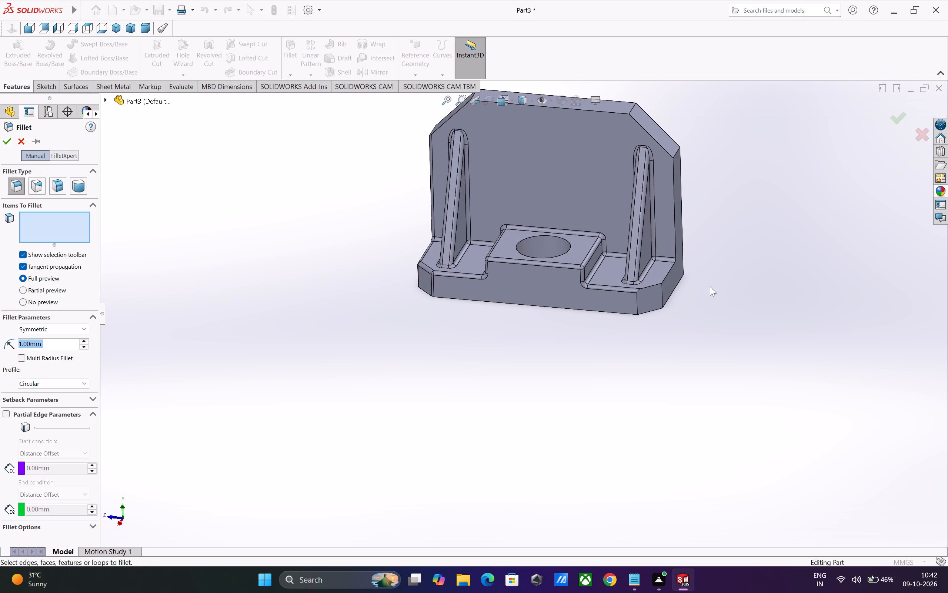
{"action": "left_click", "coordinate": [675, 237]}
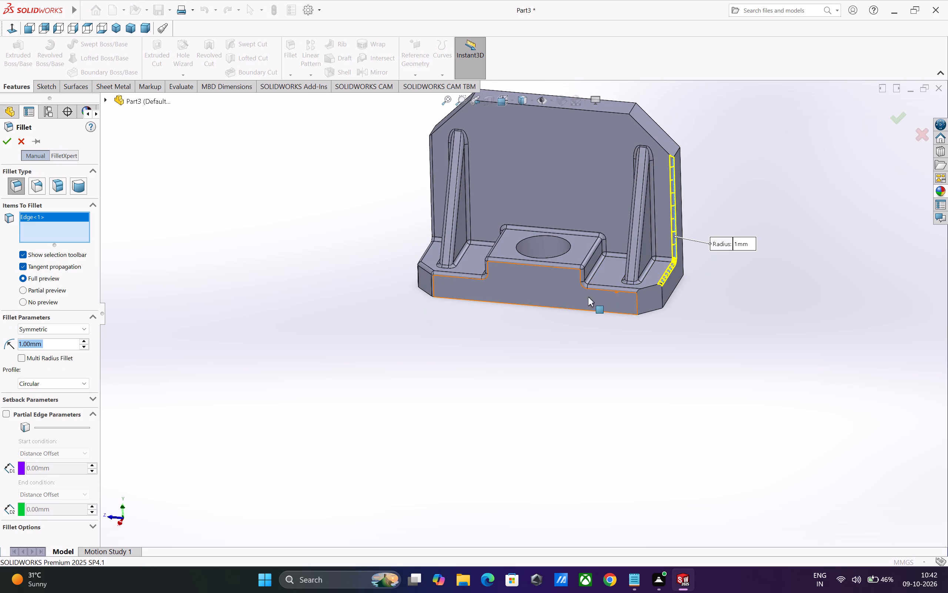
{"action": "left_click", "coordinate": [6, 138]}
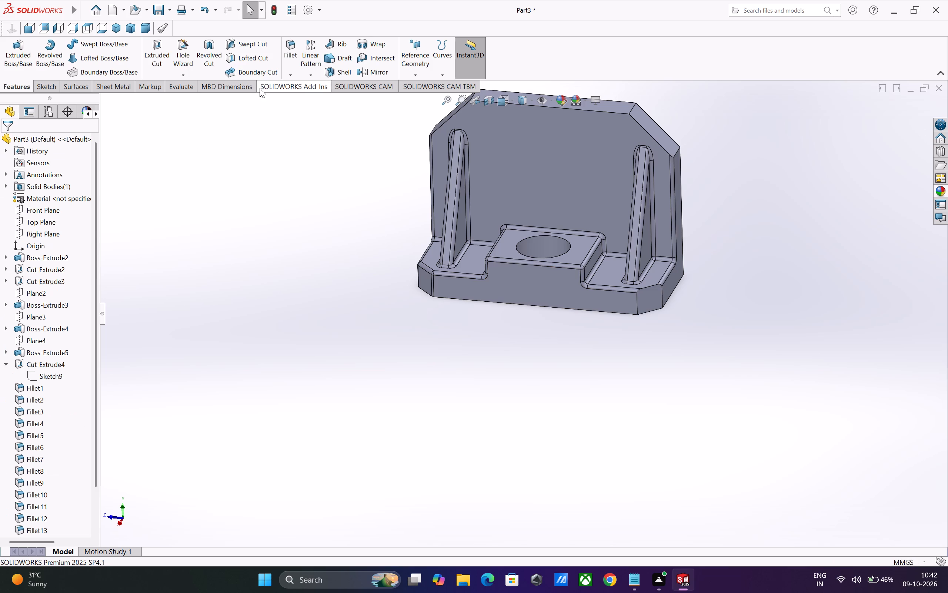
Round the top edge of the base's corner cut on the side opposite +Z with a 1 mm fillet.
{"action": "left_click", "coordinate": [288, 62]}
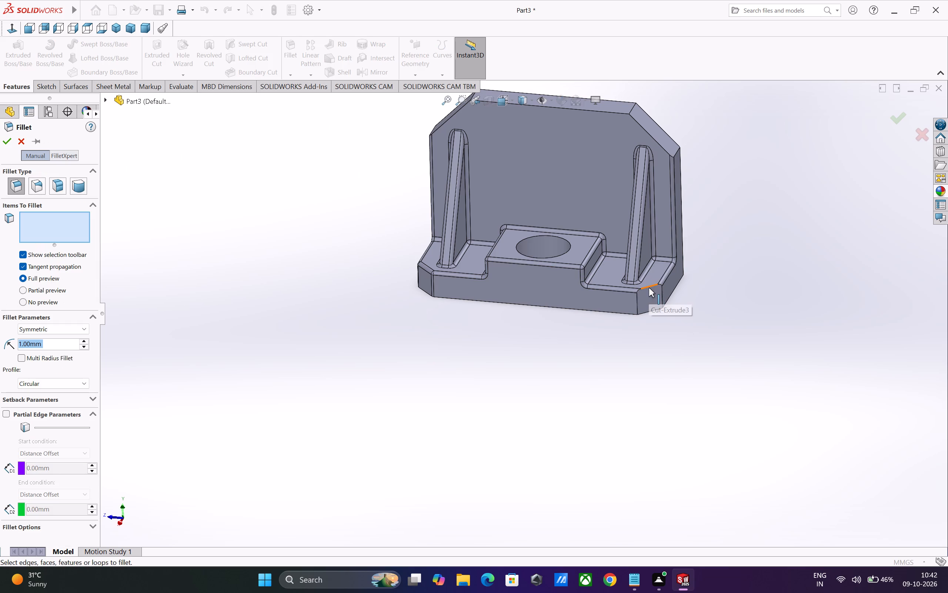
{"action": "left_click", "coordinate": [649, 288]}
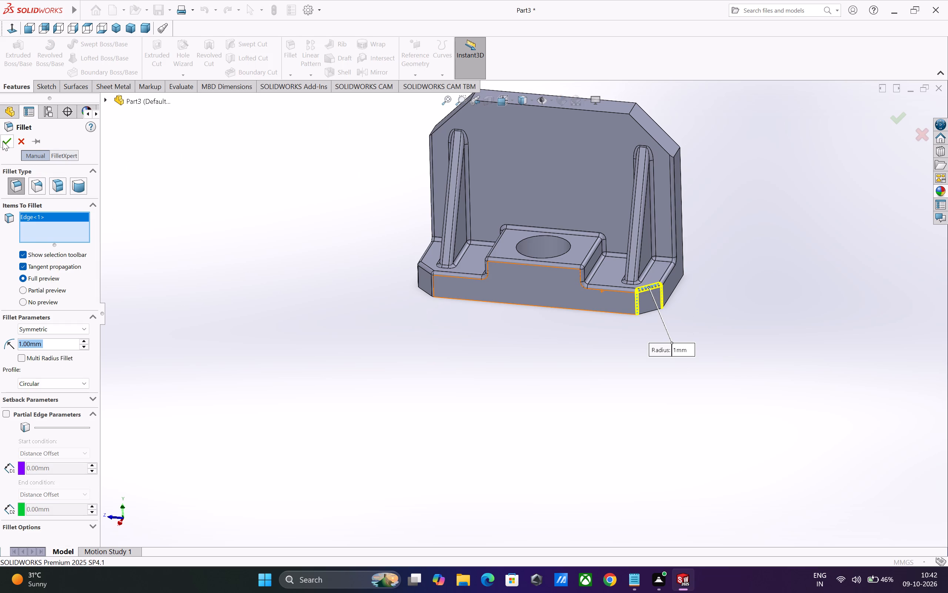
{"action": "left_click_drag", "start_coordinate": [3, 141], "coordinate": [5, 145]}
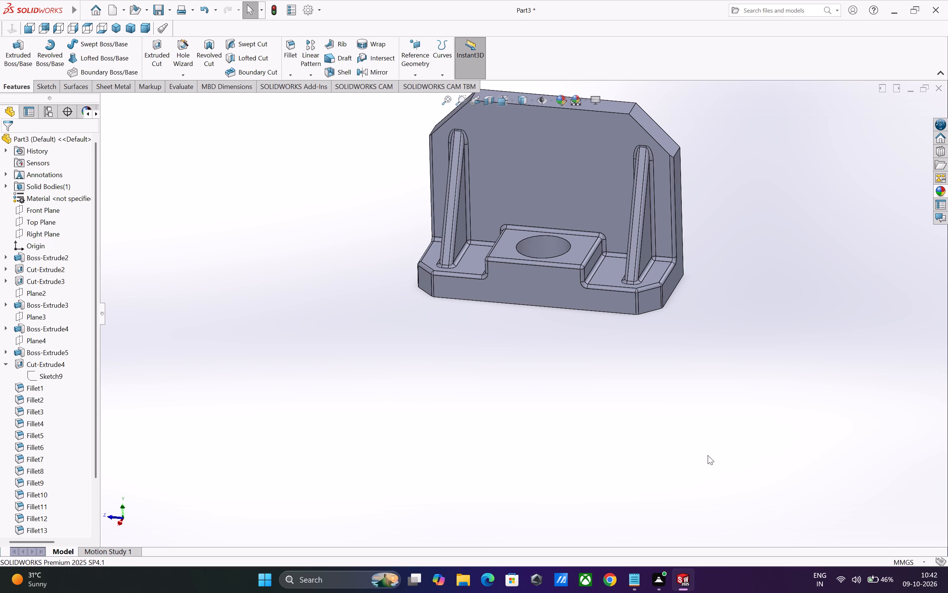
Add 1 mm fillets to the upright wall's inner top edge and the inner edges of both upper corner cuts.
{"action": "middle_click_drag", "start_coordinate": [708, 454], "coordinate": [744, 468]}
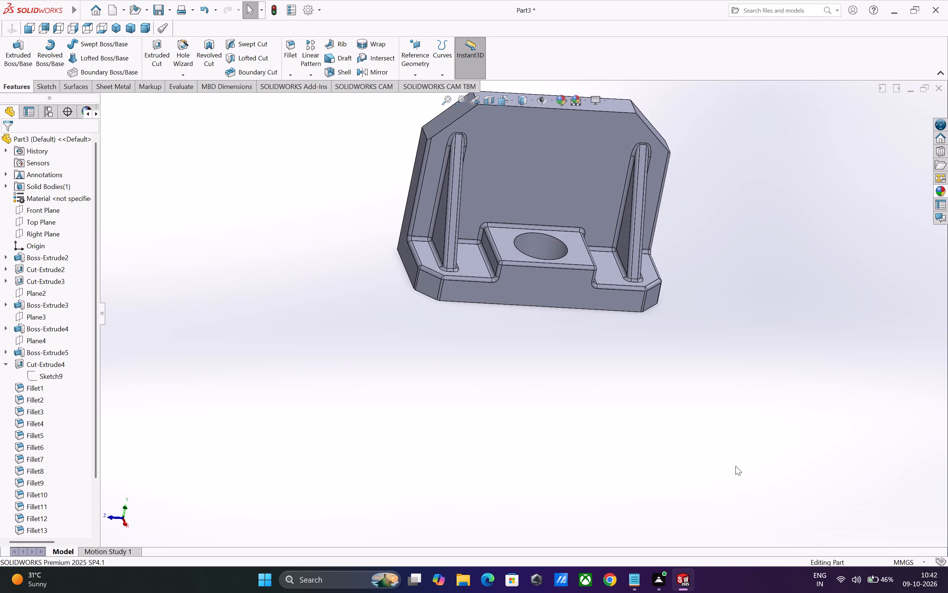
{"action": "scroll", "coordinate": [731, 465], "scroll_direction": "up", "scroll_amount": 2}
{"action": "scroll", "coordinate": [562, 271], "scroll_direction": "down", "scroll_amount": 1}
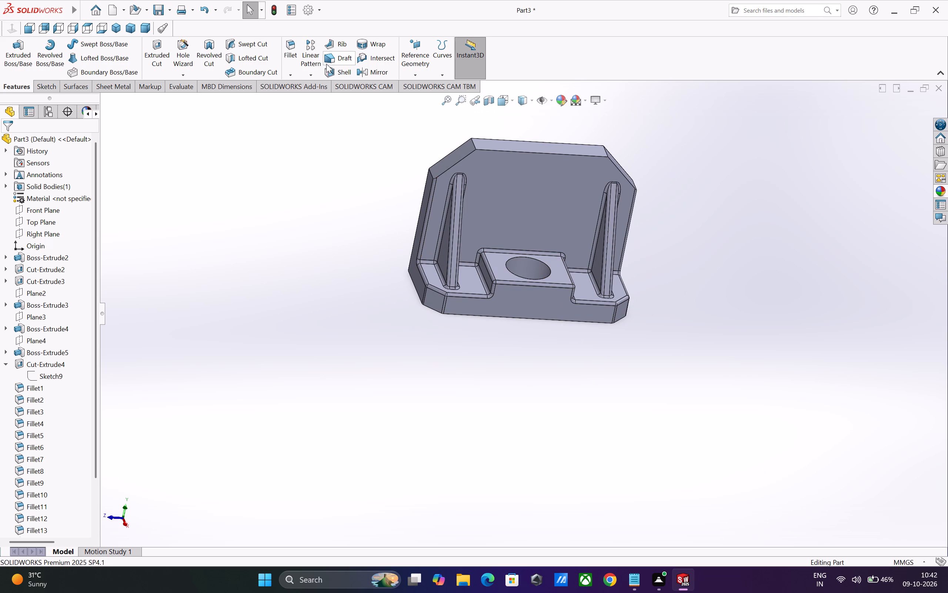
{"action": "left_click", "coordinate": [296, 53]}
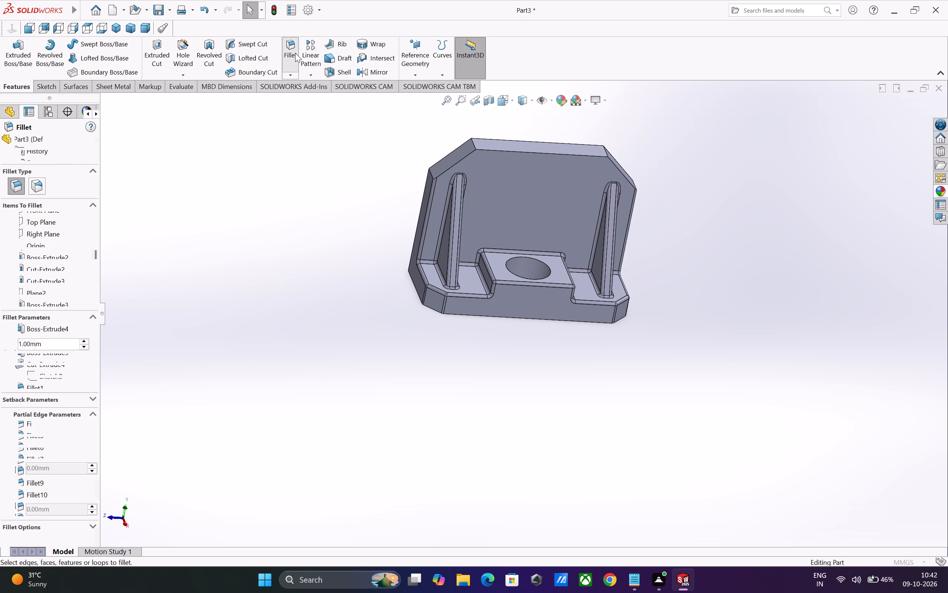
{"action": "left_click", "coordinate": [453, 165]}
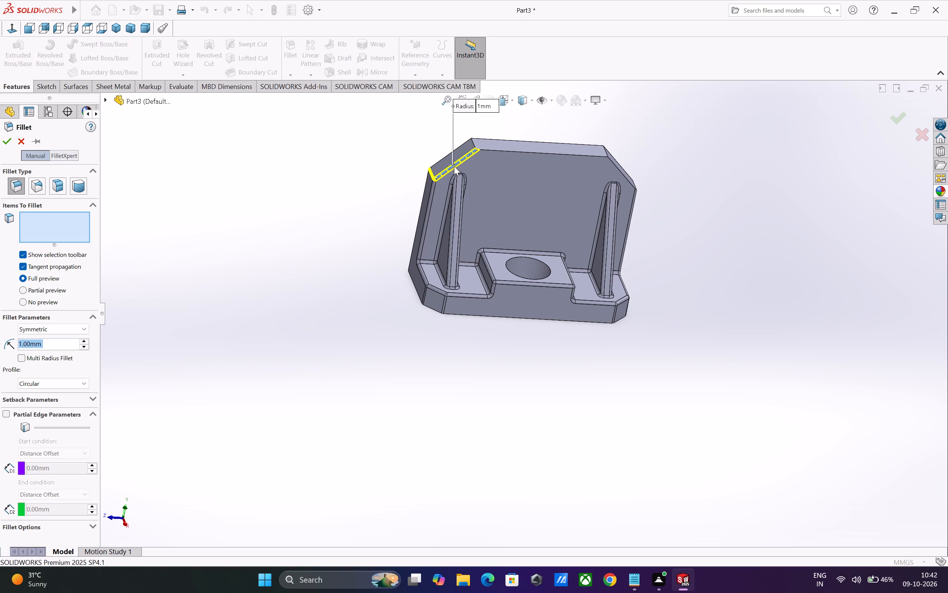
{"action": "left_click", "coordinate": [7, 140]}
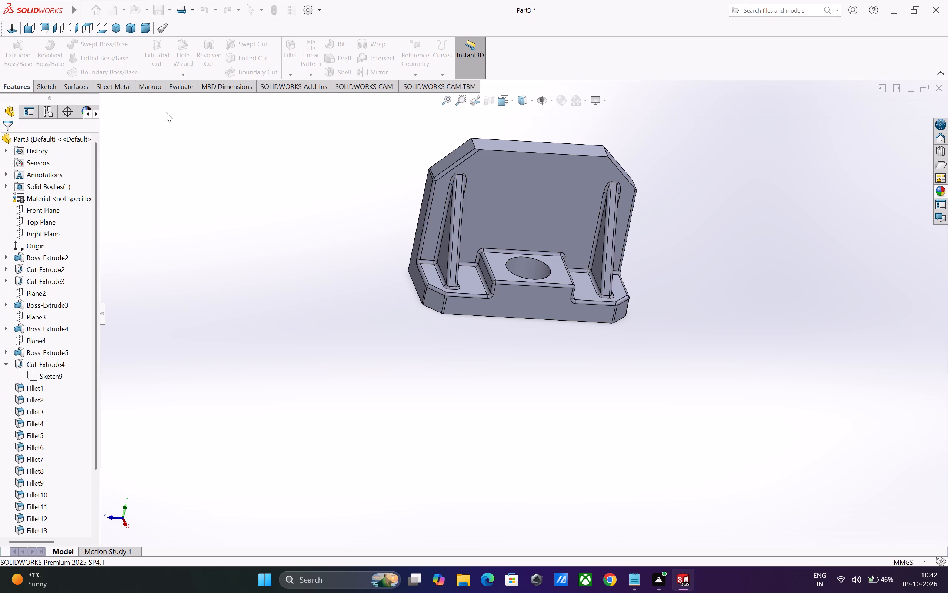
{"action": "left_click", "coordinate": [291, 63]}
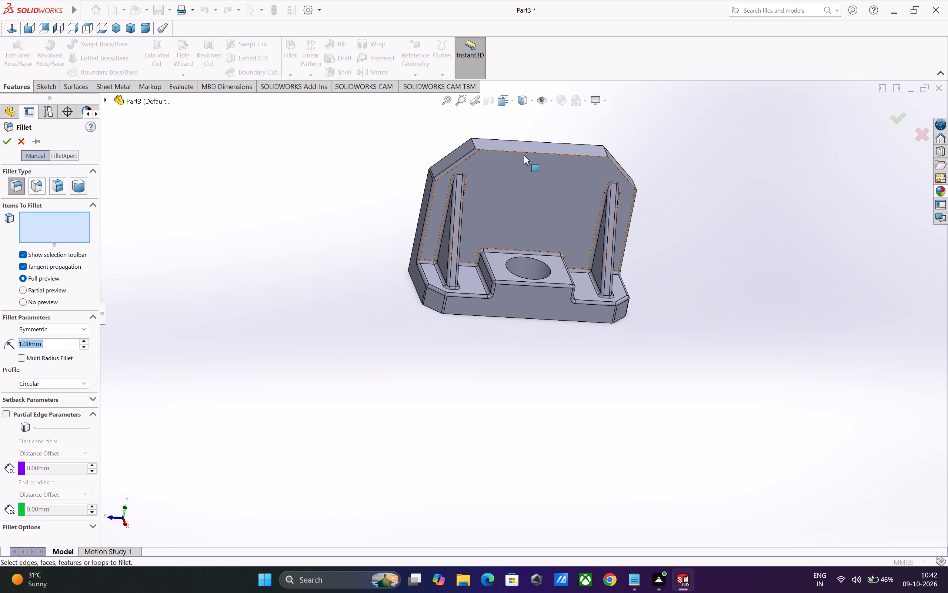
{"action": "left_click", "coordinate": [521, 152]}
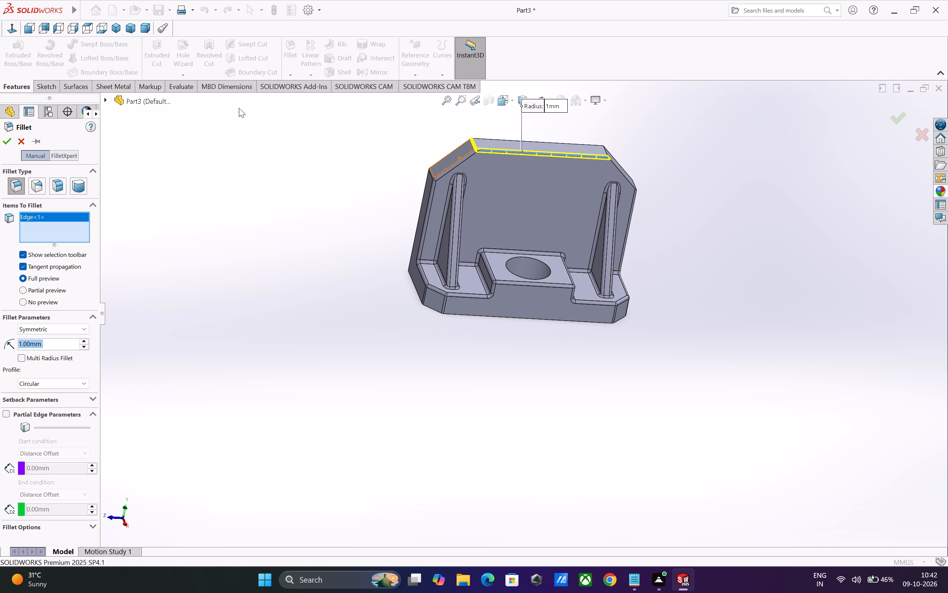
{"action": "left_click", "coordinate": [6, 140]}
{"action": "left_click", "coordinate": [292, 61]}
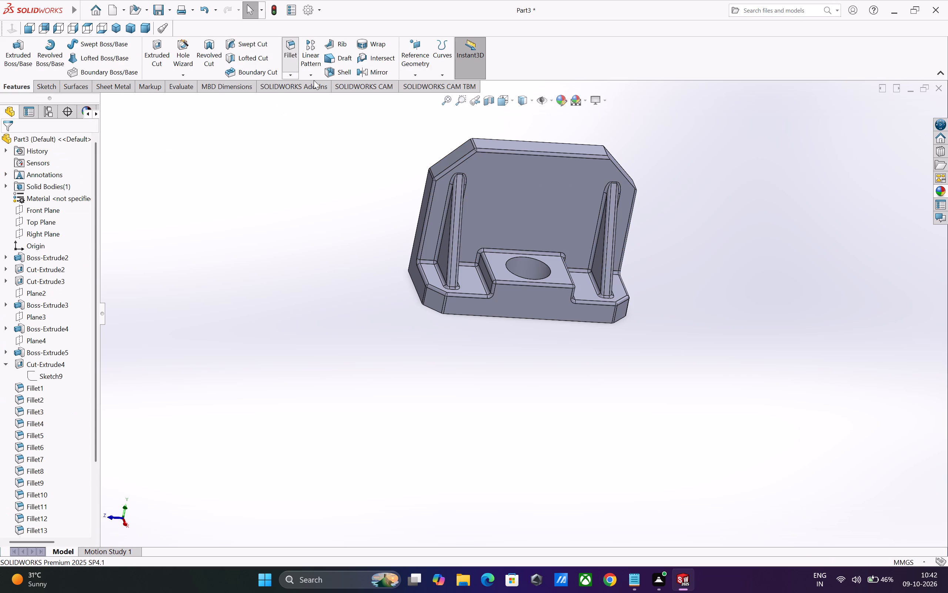
{"action": "left_click", "coordinate": [628, 179]}
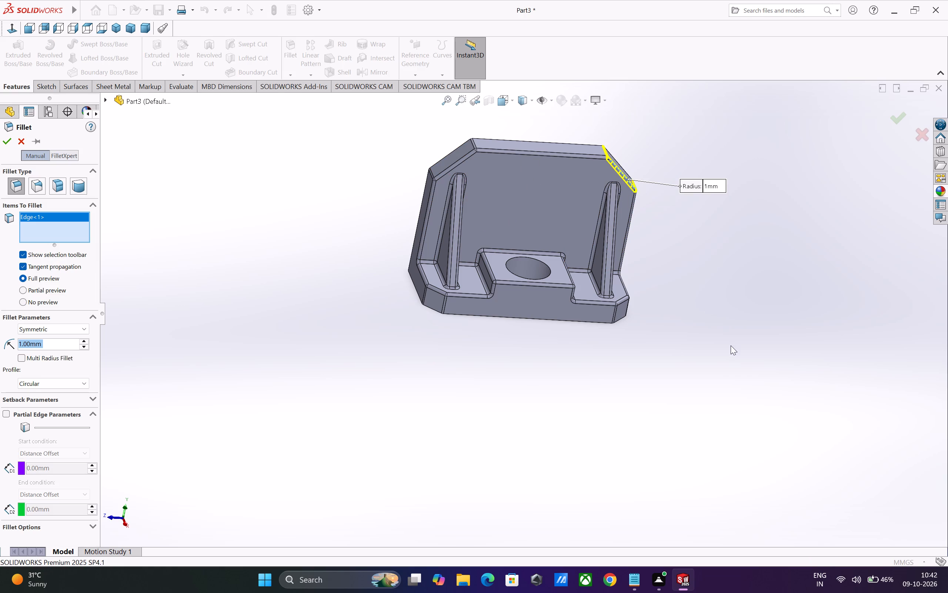
{"action": "middle_click_drag", "start_coordinate": [728, 346], "coordinate": [675, 325]}
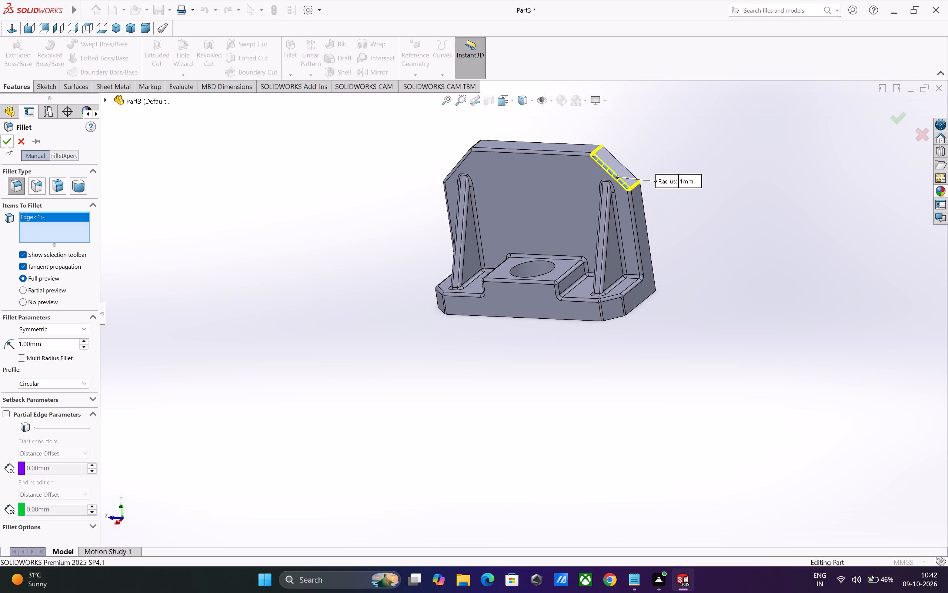
{"action": "left_click", "coordinate": [6, 143]}
Chamfer the upright wall's back-face outline along its sides, corner cuts and top, 1 mm at 45 degrees.
{"action": "middle_click_drag", "start_coordinate": [241, 314], "coordinate": [316, 316]}
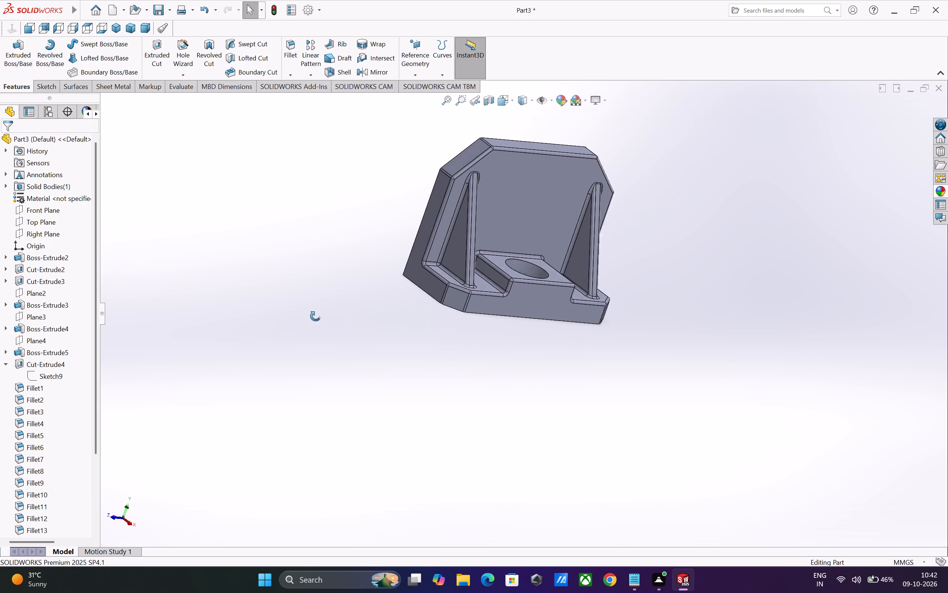
{"action": "middle_click_drag", "start_coordinate": [316, 316], "coordinate": [281, 339]}
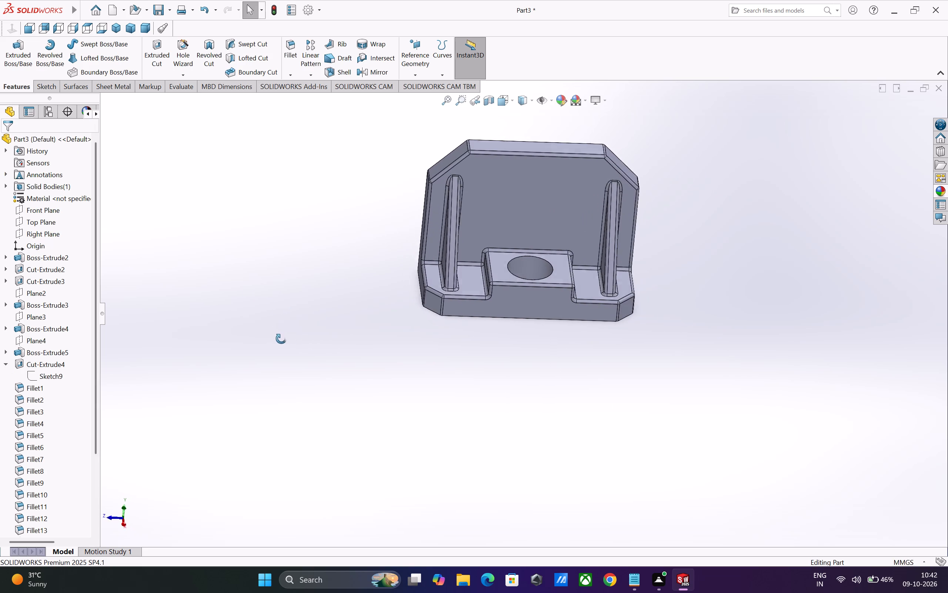
{"action": "middle_click_drag", "start_coordinate": [281, 339], "coordinate": [220, 364]}
{"action": "middle_click_drag", "start_coordinate": [534, 424], "coordinate": [572, 376]}
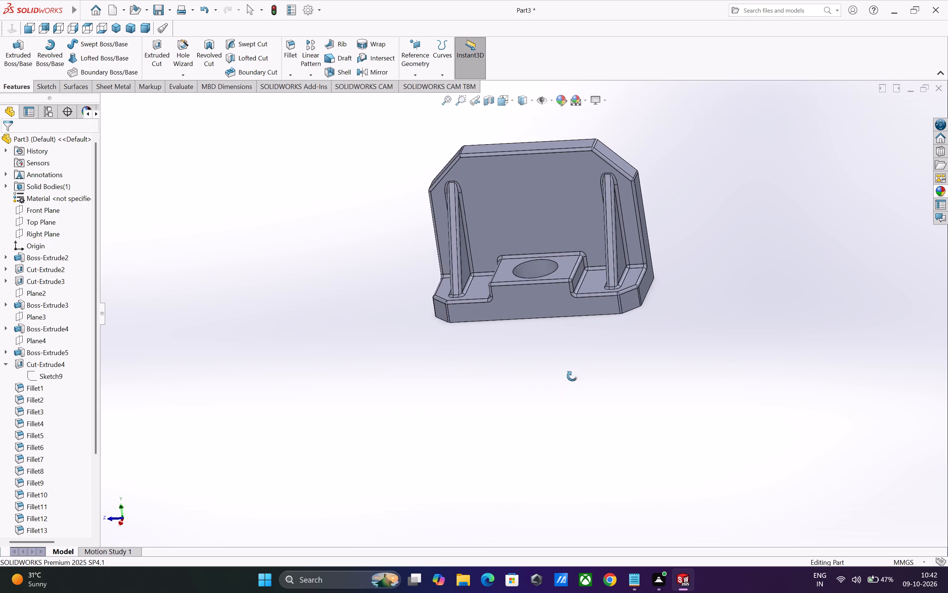
{"action": "middle_click_drag", "start_coordinate": [572, 376], "coordinate": [709, 369]}
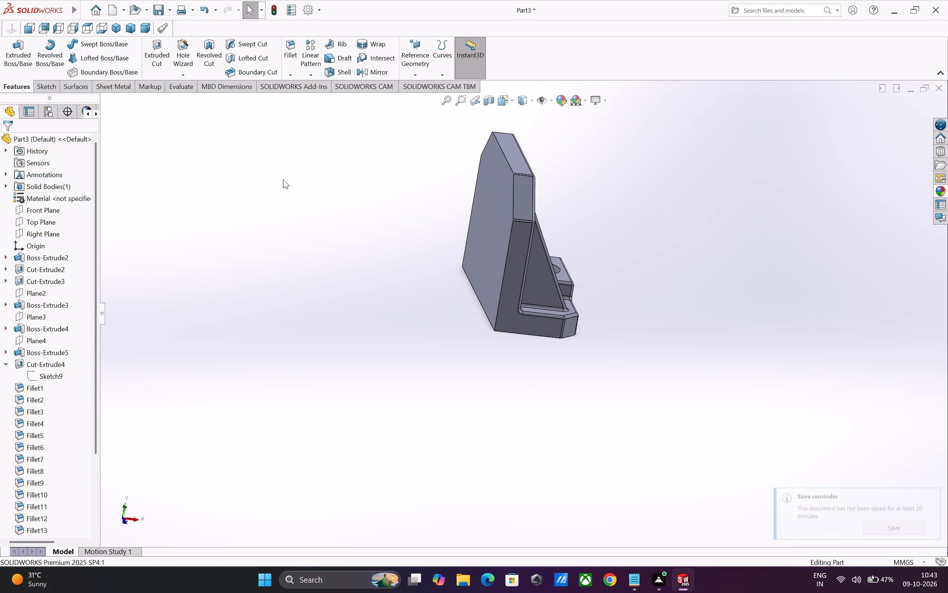
{"action": "left_click", "coordinate": [293, 78]}
{"action": "left_click", "coordinate": [299, 100]}
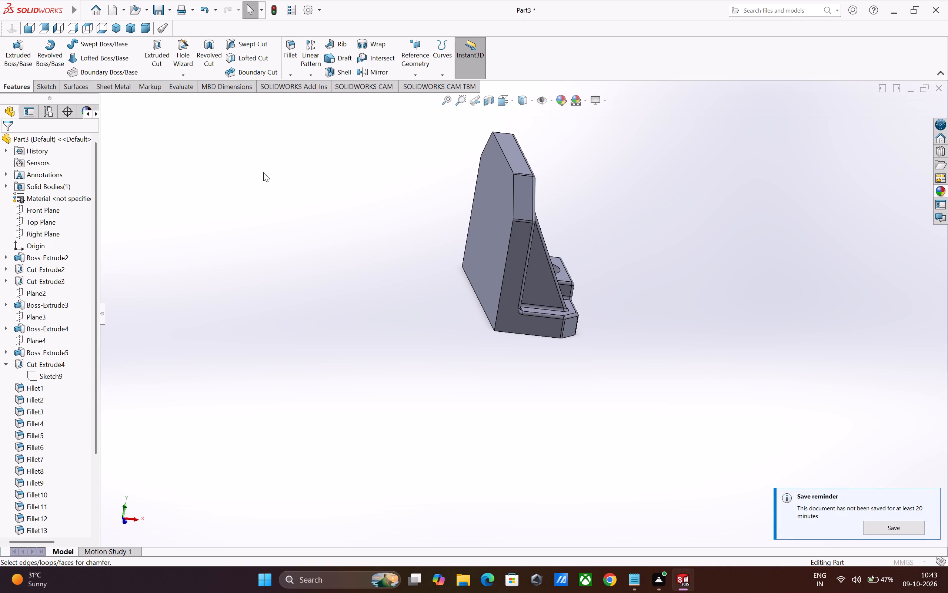
{"action": "left_click", "coordinate": [501, 148]}
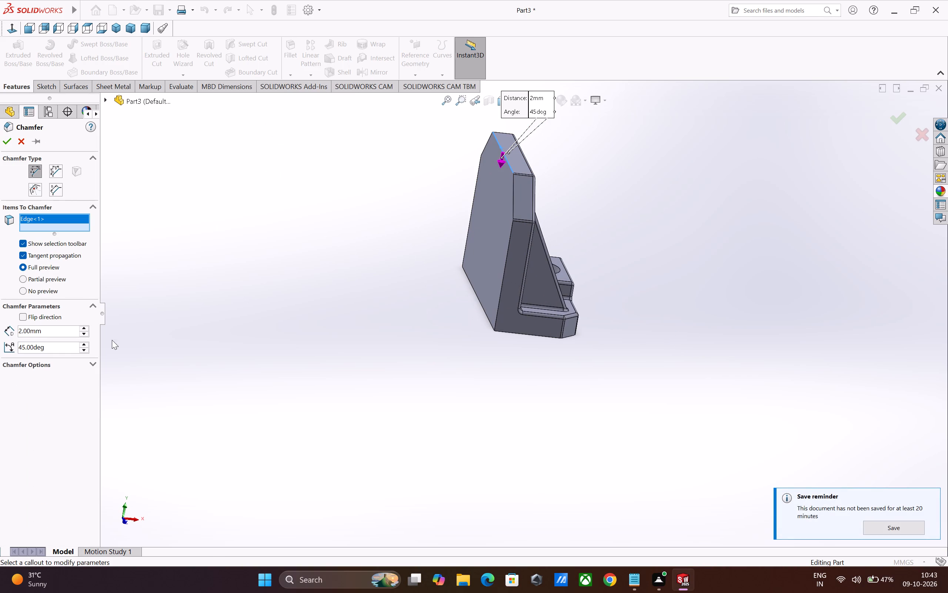
{"action": "double_click", "coordinate": [47, 332]}
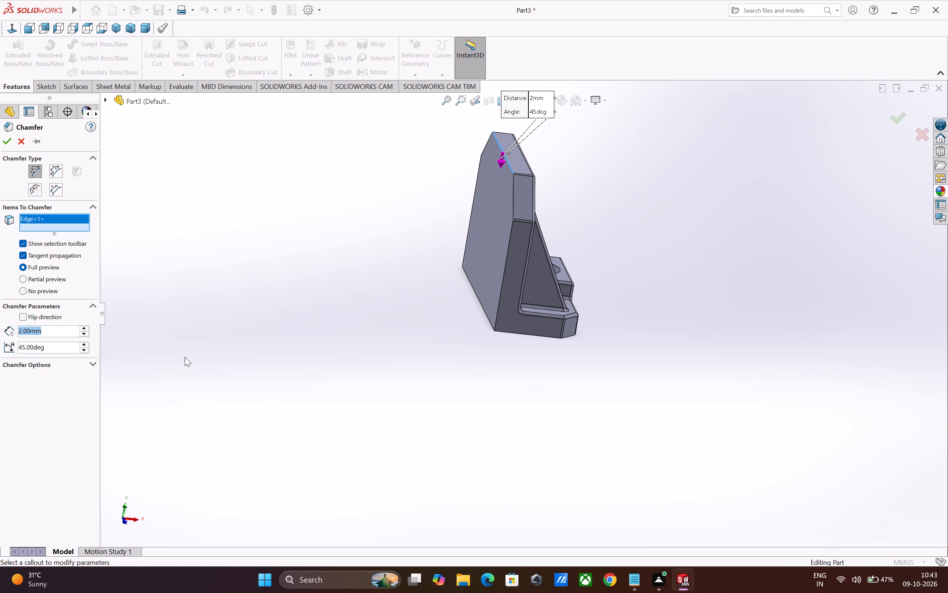
{"action": "key", "text": "1"}
{"action": "key", "text": "Return"}
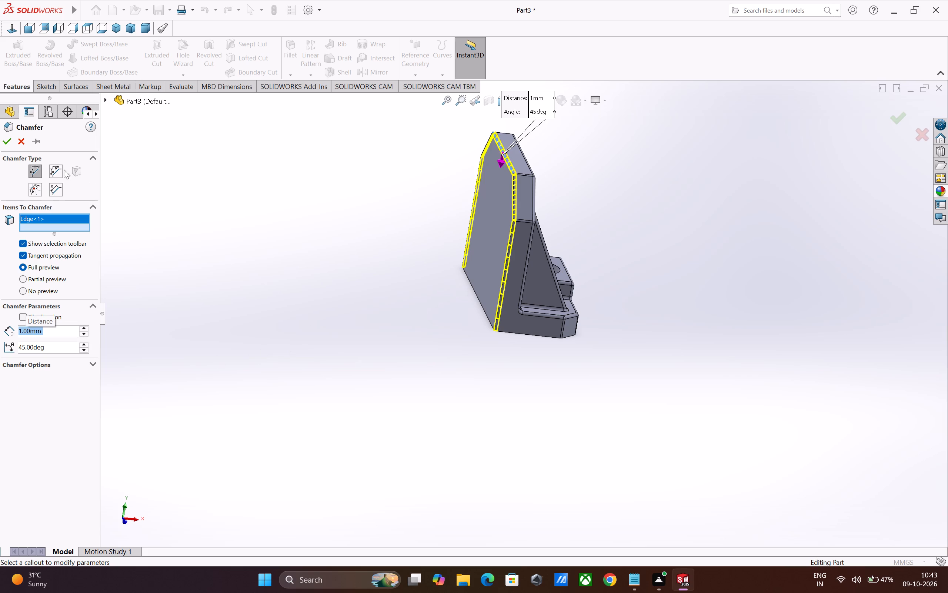
{"action": "left_click", "coordinate": [6, 142]}
Round the base's bottom outer edge along its sides, corner cuts and front with a 1 mm fillet.
{"action": "middle_click_drag", "start_coordinate": [410, 356], "coordinate": [411, 354]}
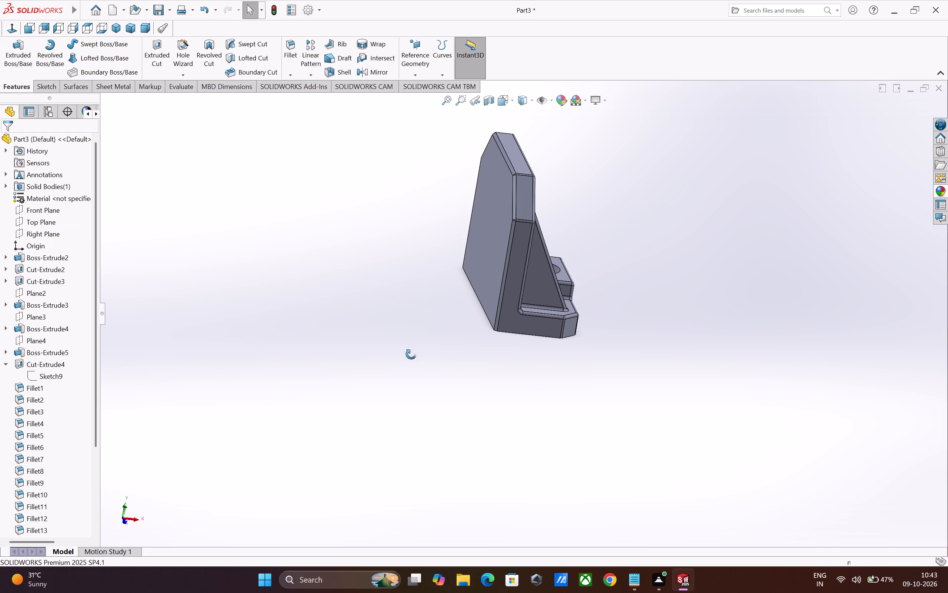
{"action": "middle_click_drag", "start_coordinate": [411, 354], "coordinate": [410, 337]}
{"action": "left_click", "coordinate": [289, 52]}
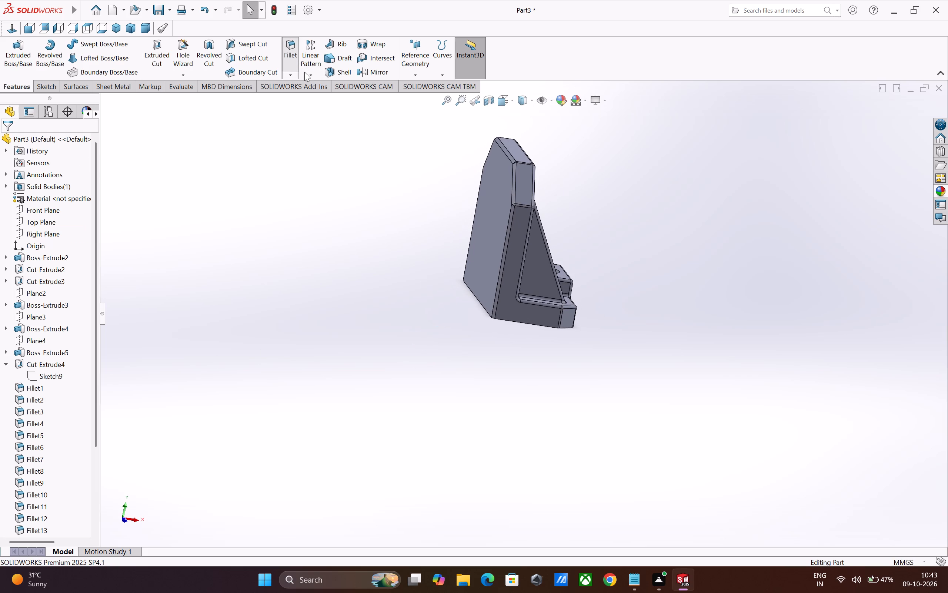
{"action": "middle_click_drag", "start_coordinate": [394, 347], "coordinate": [388, 269]}
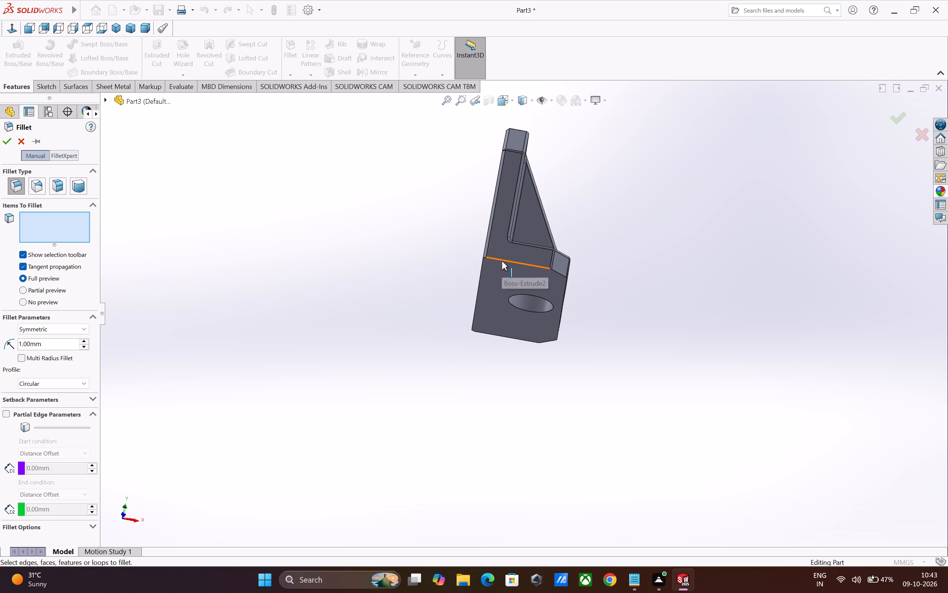
{"action": "left_click", "coordinate": [502, 261]}
{"action": "middle_click_drag", "start_coordinate": [448, 344], "coordinate": [314, 352]}
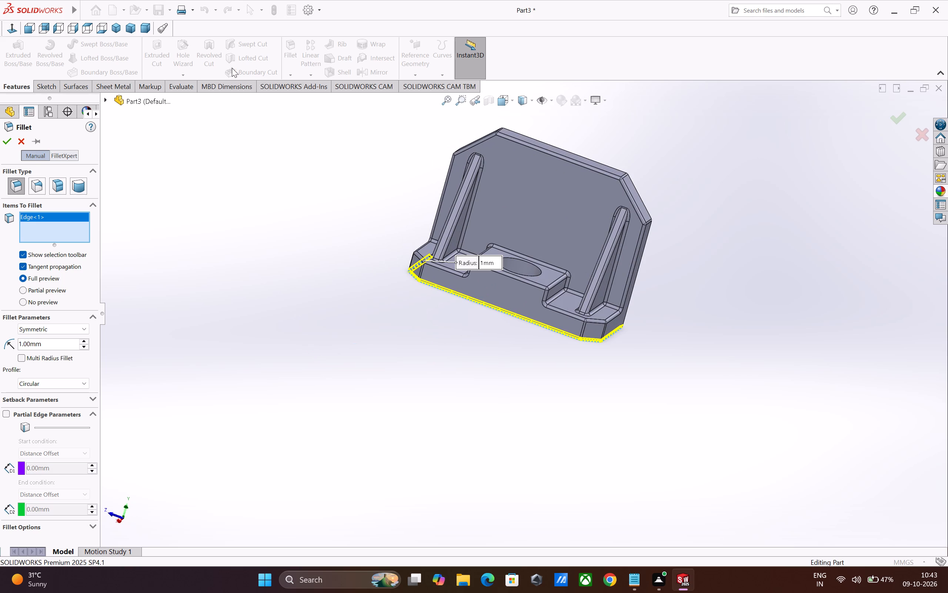
{"action": "left_click", "coordinate": [6, 142]}
Add a 1 mm fillet along the rear bottom edge where the wall's back face meets the base's underside.
{"action": "middle_click_drag", "start_coordinate": [476, 406], "coordinate": [412, 368]}
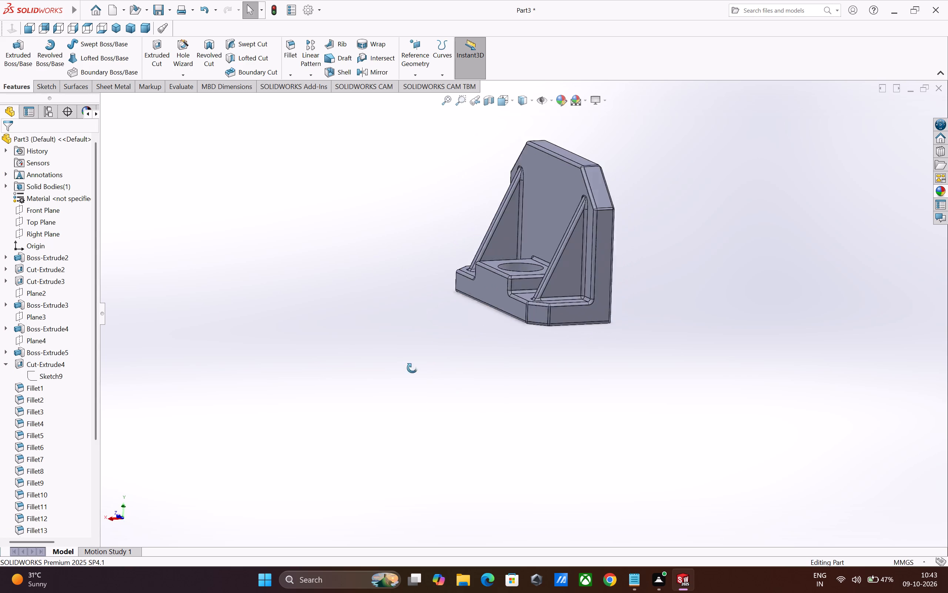
{"action": "middle_click_drag", "start_coordinate": [412, 368], "coordinate": [263, 354]}
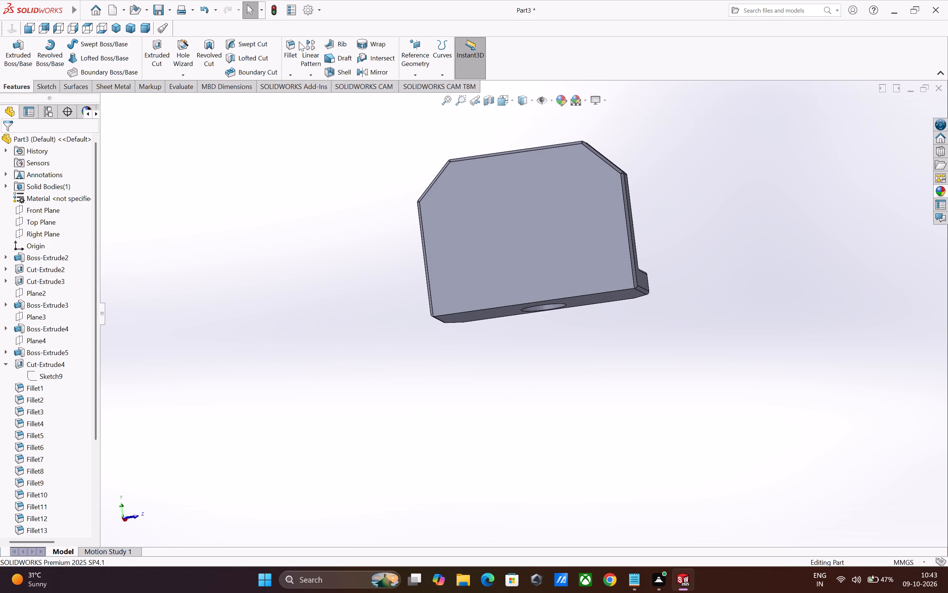
{"action": "left_click", "coordinate": [285, 49]}
{"action": "middle_click_drag", "start_coordinate": [373, 356], "coordinate": [378, 288]}
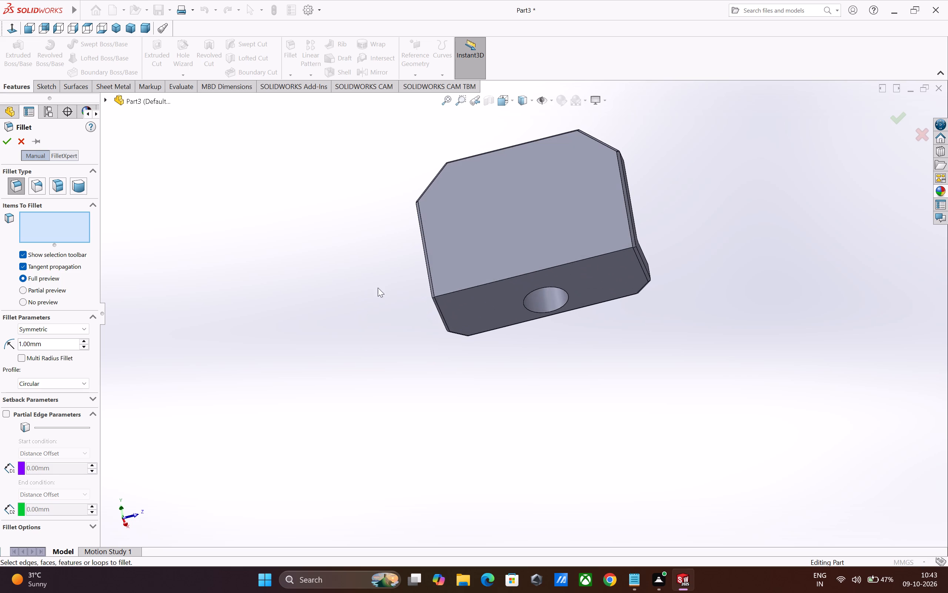
{"action": "middle_click_drag", "start_coordinate": [378, 288], "coordinate": [370, 289]}
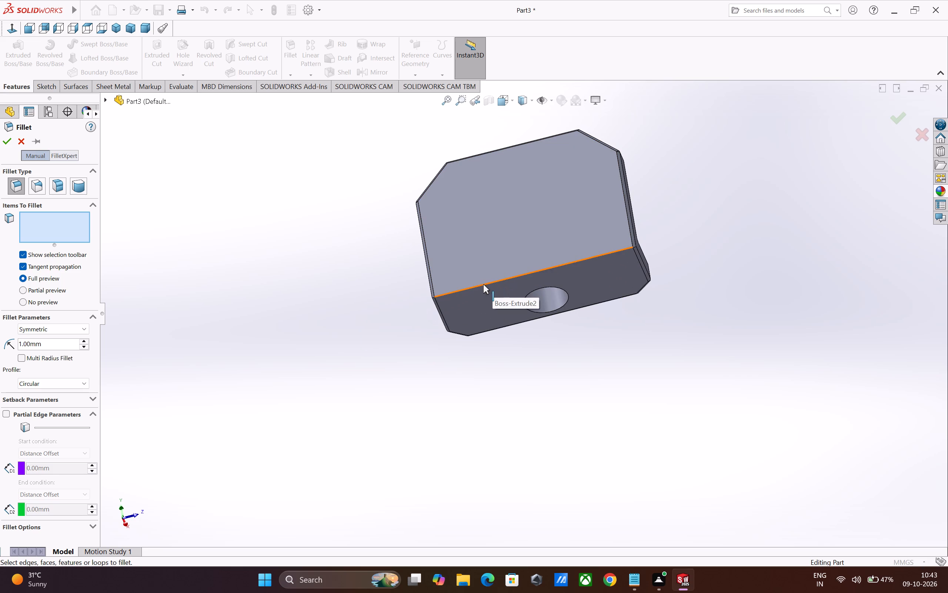
{"action": "left_click", "coordinate": [483, 284]}
{"action": "left_click", "coordinate": [4, 140]}
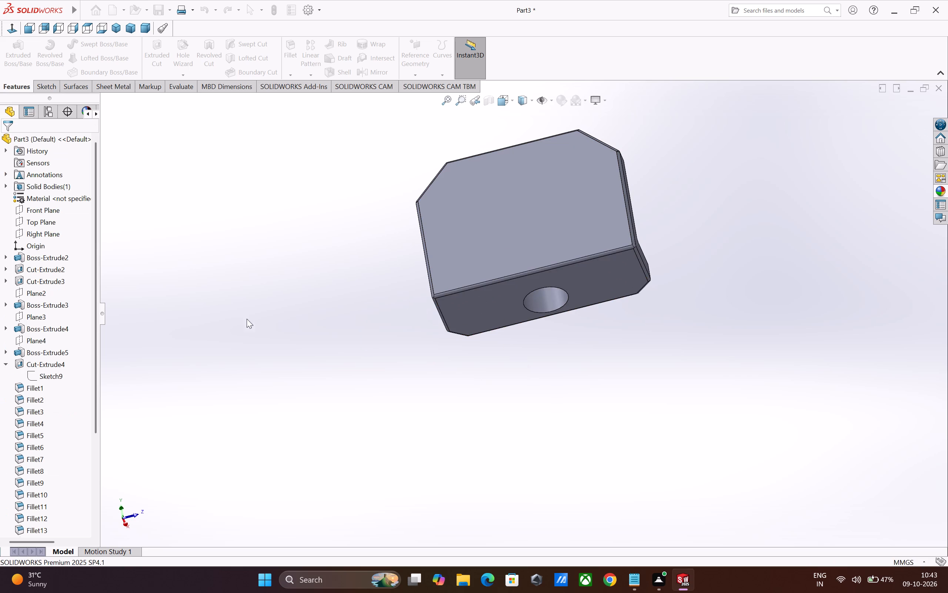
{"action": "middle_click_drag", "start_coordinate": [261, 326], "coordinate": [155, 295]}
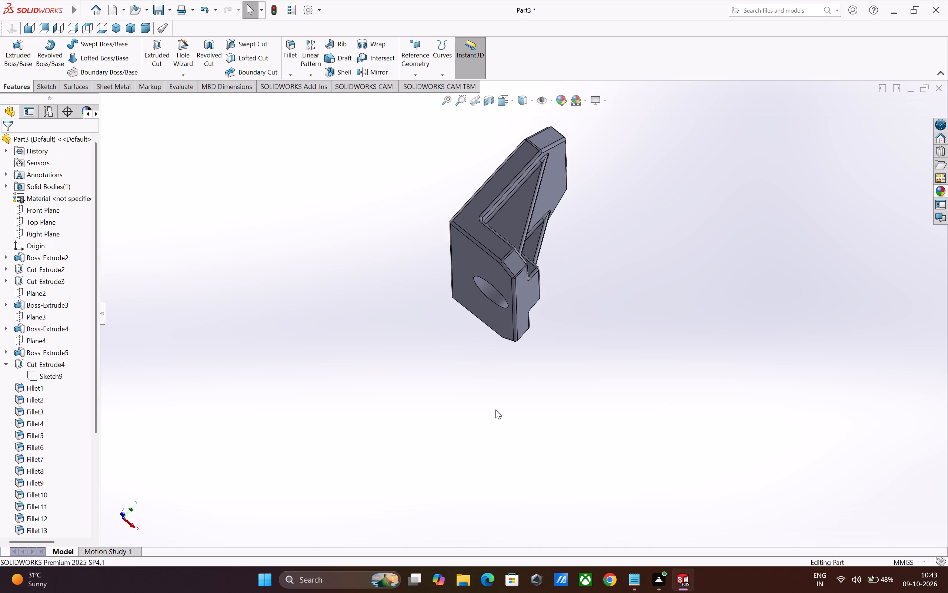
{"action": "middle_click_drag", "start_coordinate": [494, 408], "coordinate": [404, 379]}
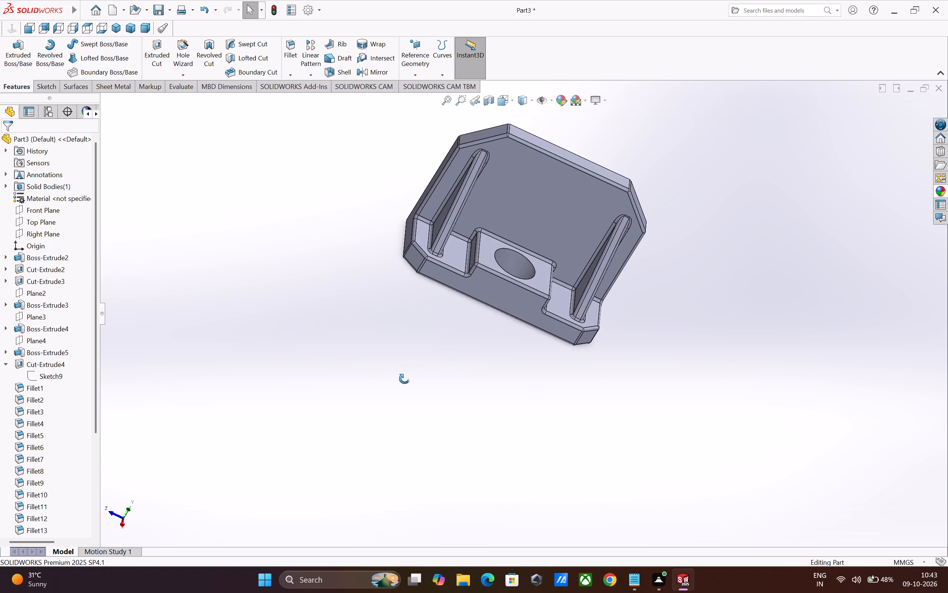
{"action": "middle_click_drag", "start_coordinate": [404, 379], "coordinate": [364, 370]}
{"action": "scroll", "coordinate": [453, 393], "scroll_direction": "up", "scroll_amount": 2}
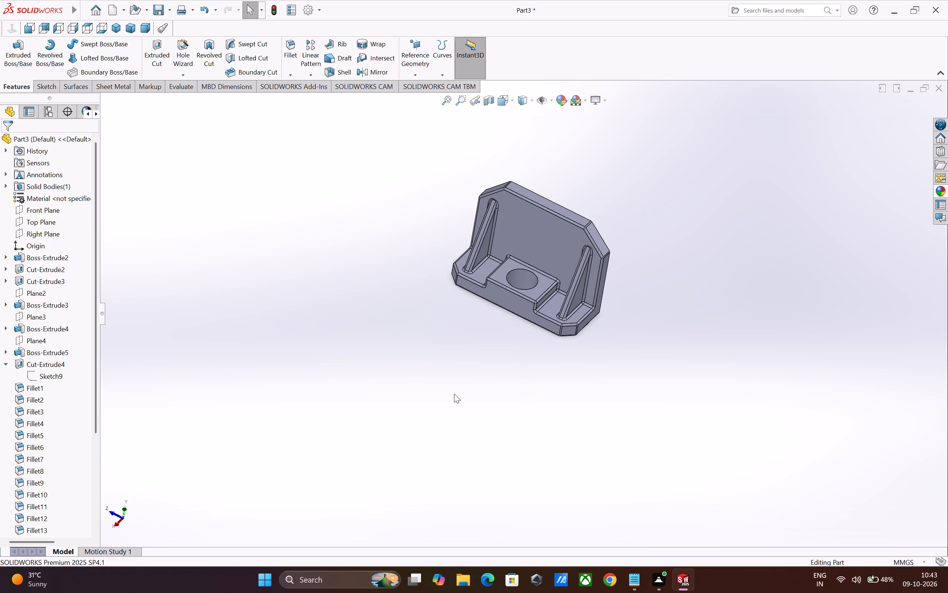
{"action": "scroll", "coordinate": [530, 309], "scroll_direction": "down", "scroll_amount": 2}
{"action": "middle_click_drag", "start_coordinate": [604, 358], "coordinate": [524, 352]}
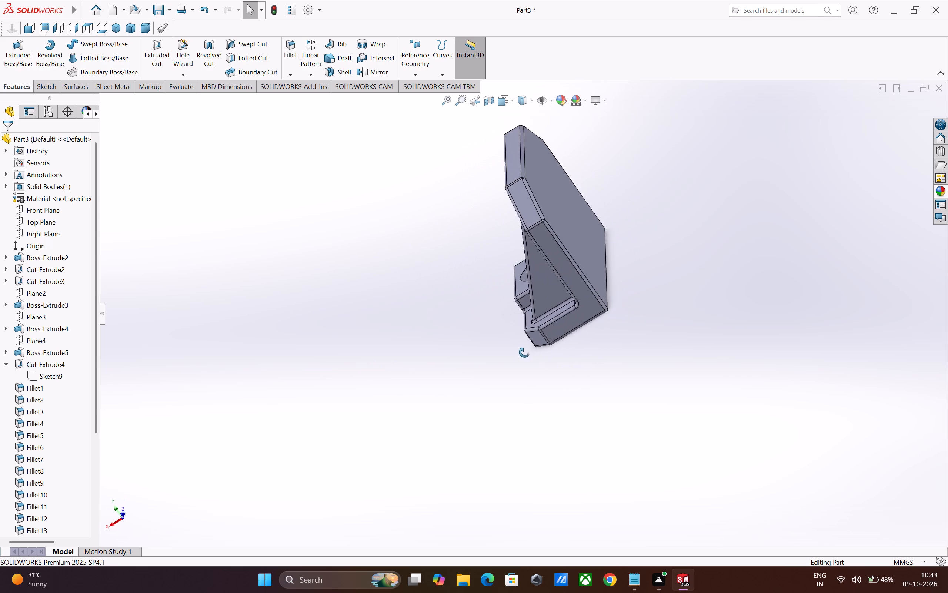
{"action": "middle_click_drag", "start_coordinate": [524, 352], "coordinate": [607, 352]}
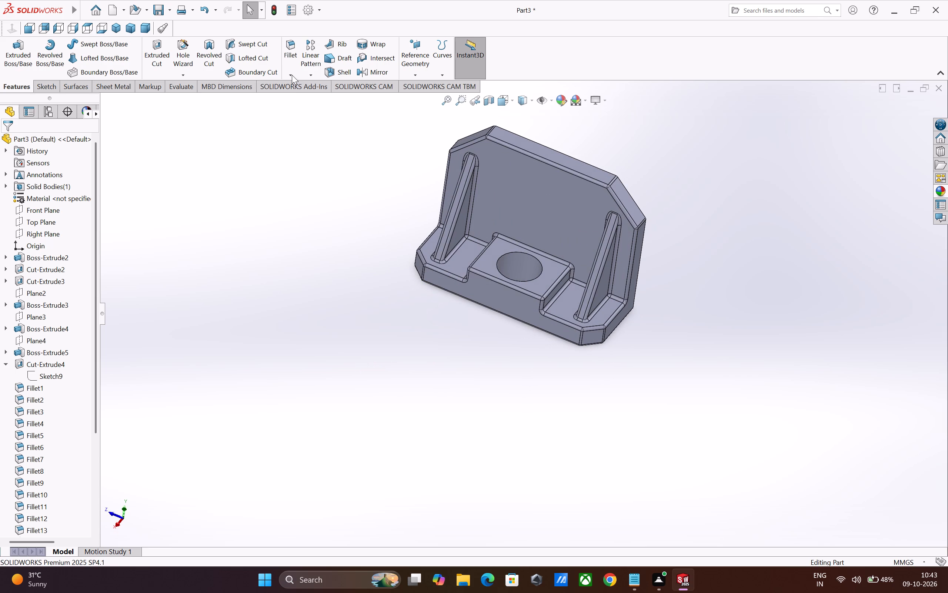
Chamfer the top edge of the block's hole, 1 mm at 45 degrees.
{"action": "left_click", "coordinate": [292, 75]}
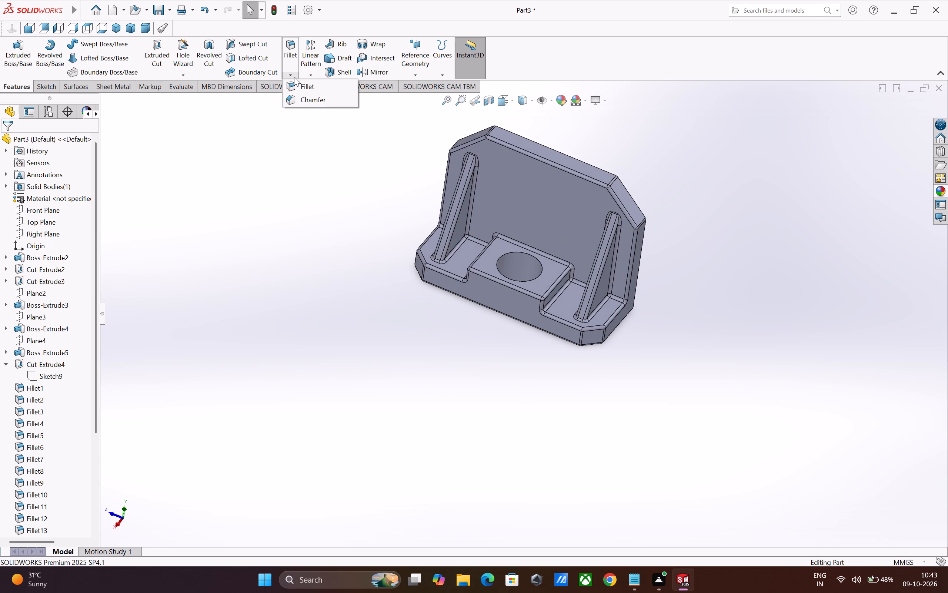
{"action": "left_click", "coordinate": [308, 100]}
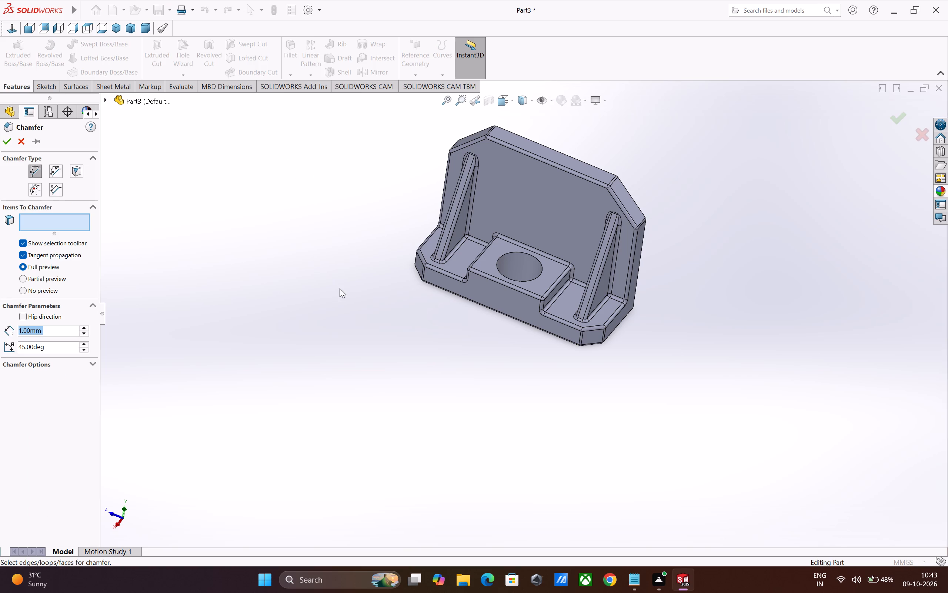
{"action": "left_click", "coordinate": [518, 251]}
{"action": "left_click", "coordinate": [7, 142]}
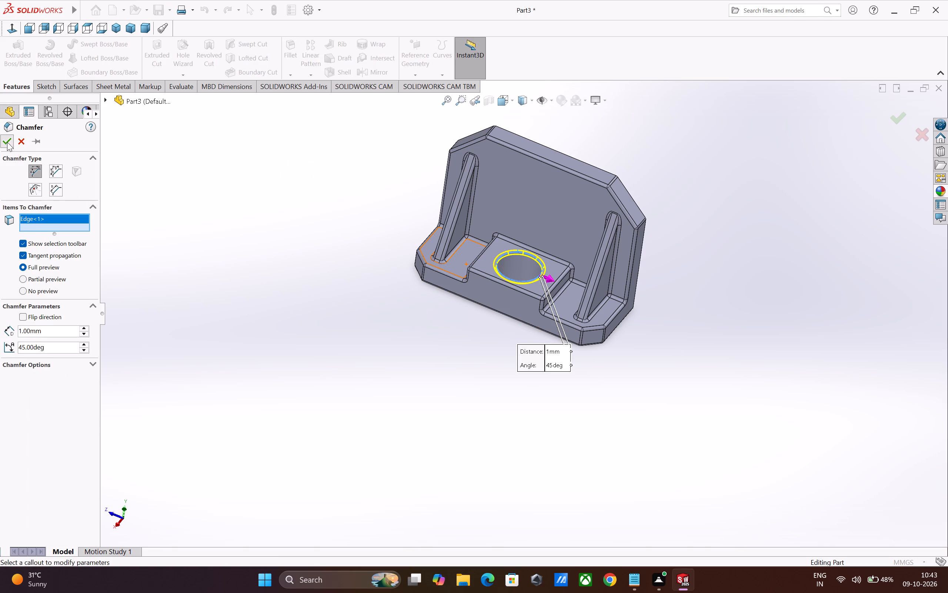
Add a 1 mm fillet to the hole's edge on the base's underside.
{"action": "middle_click_drag", "start_coordinate": [485, 442], "coordinate": [524, 208]}
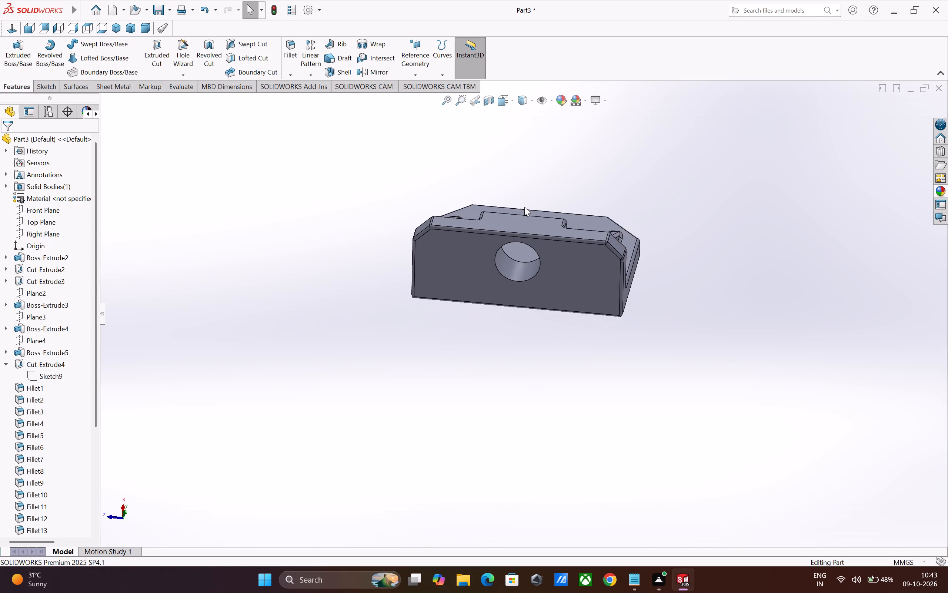
{"action": "left_click", "coordinate": [291, 73]}
{"action": "left_click", "coordinate": [292, 83]}
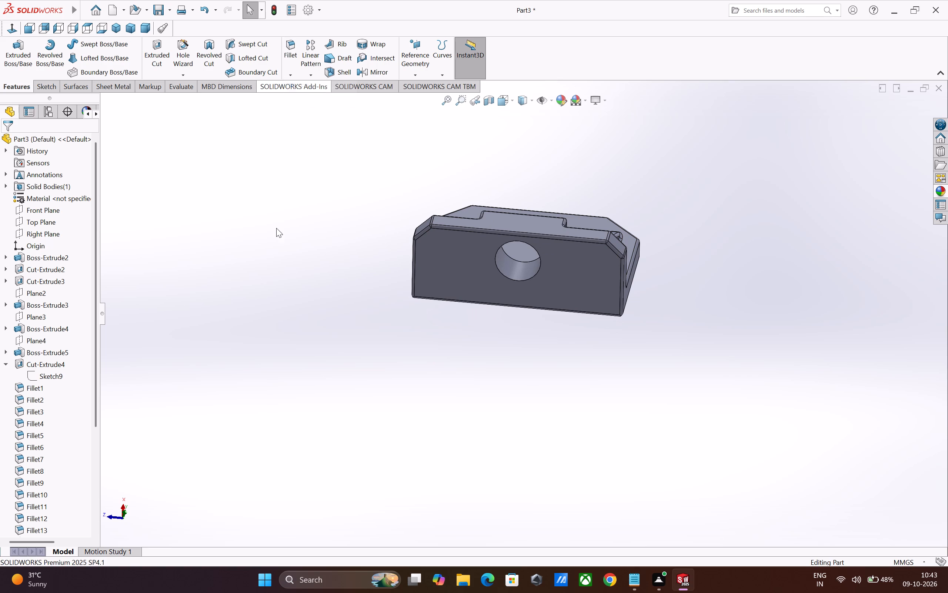
{"action": "left_click", "coordinate": [506, 277]}
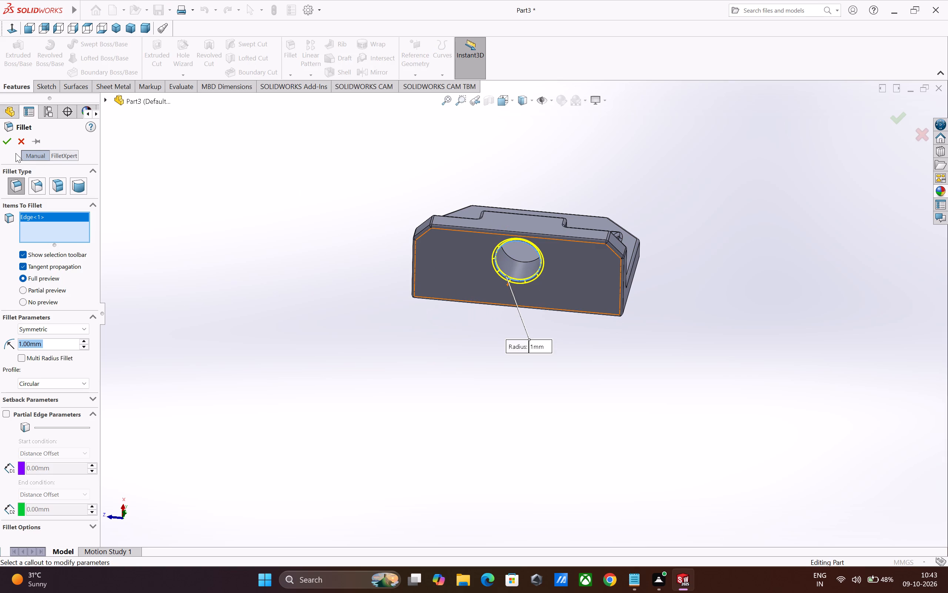
{"action": "left_click", "coordinate": [7, 145]}
Inspect the bracket from all sides, checking the edge finishes on the wall, ribs, block, hole and base.
{"action": "middle_click_drag", "start_coordinate": [457, 362], "coordinate": [430, 428]}
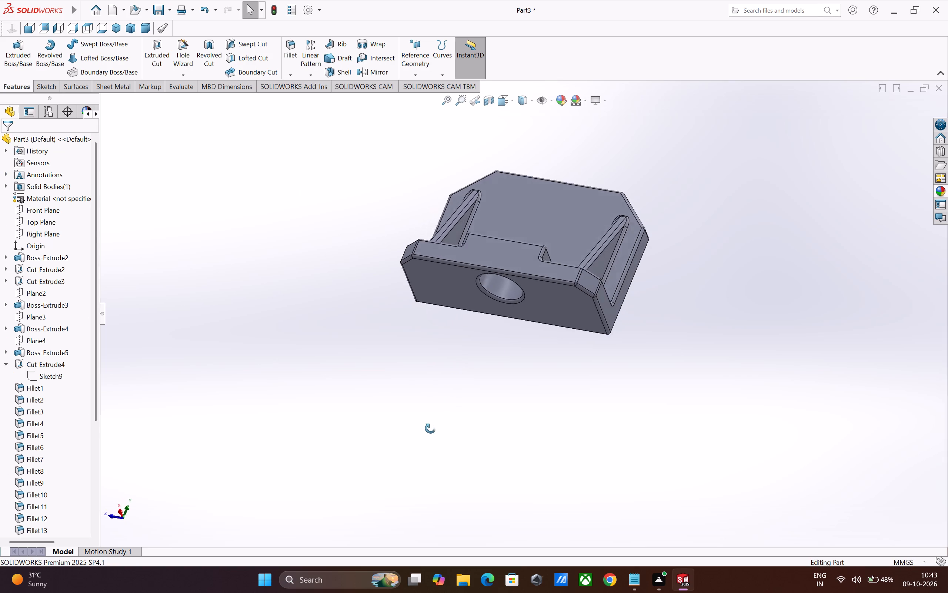
{"action": "middle_click_drag", "start_coordinate": [430, 428], "coordinate": [346, 470]}
{"action": "middle_click_drag", "start_coordinate": [574, 438], "coordinate": [608, 490]}
{"action": "middle_click_drag", "start_coordinate": [669, 279], "coordinate": [607, 305]}
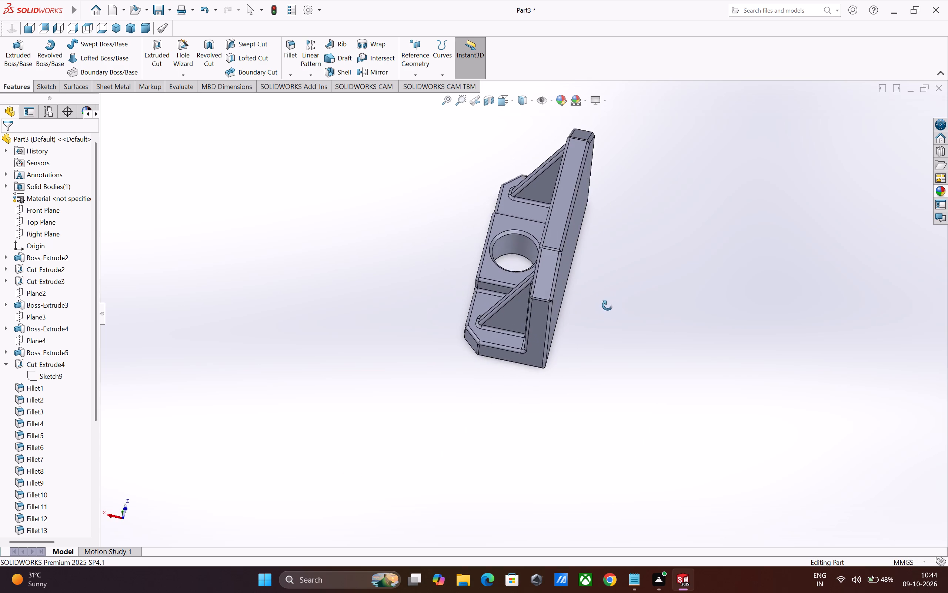
{"action": "middle_click_drag", "start_coordinate": [607, 305], "coordinate": [649, 408]}
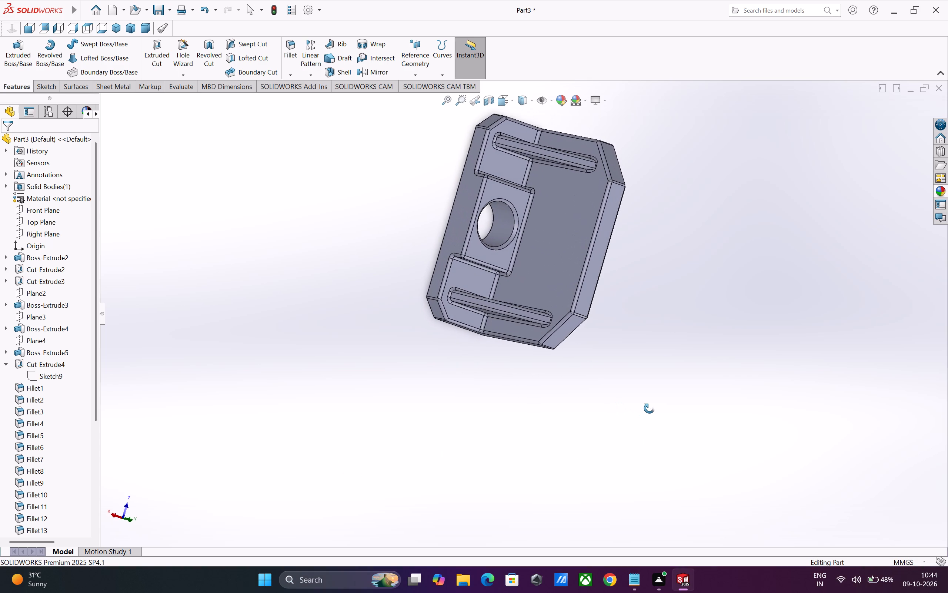
{"action": "middle_click_drag", "start_coordinate": [649, 408], "coordinate": [550, 199]}
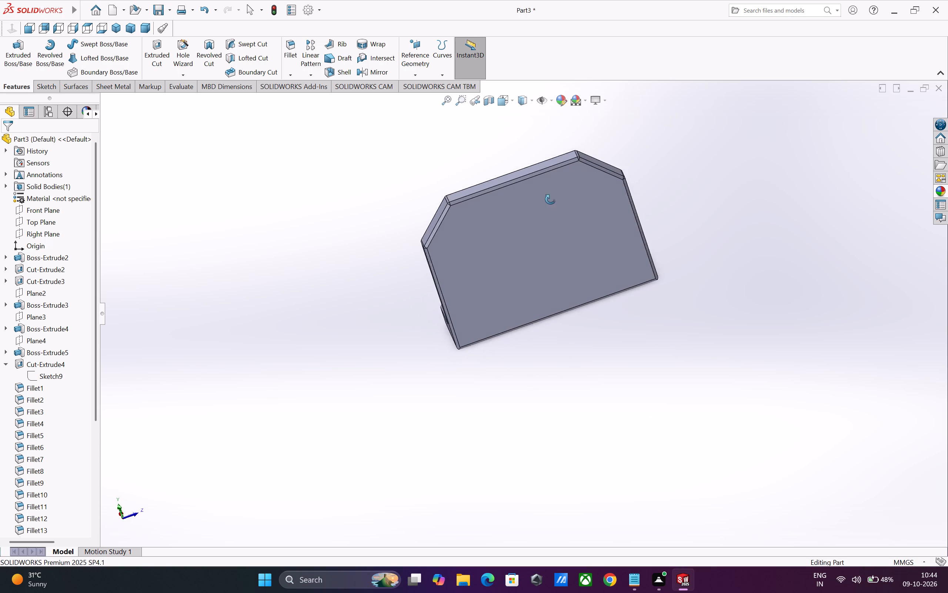
{"action": "middle_click_drag", "start_coordinate": [550, 199], "coordinate": [534, 192]}
{"action": "middle_click_drag", "start_coordinate": [717, 354], "coordinate": [531, 475]}
{"action": "middle_click_drag", "start_coordinate": [577, 324], "coordinate": [599, 406]}
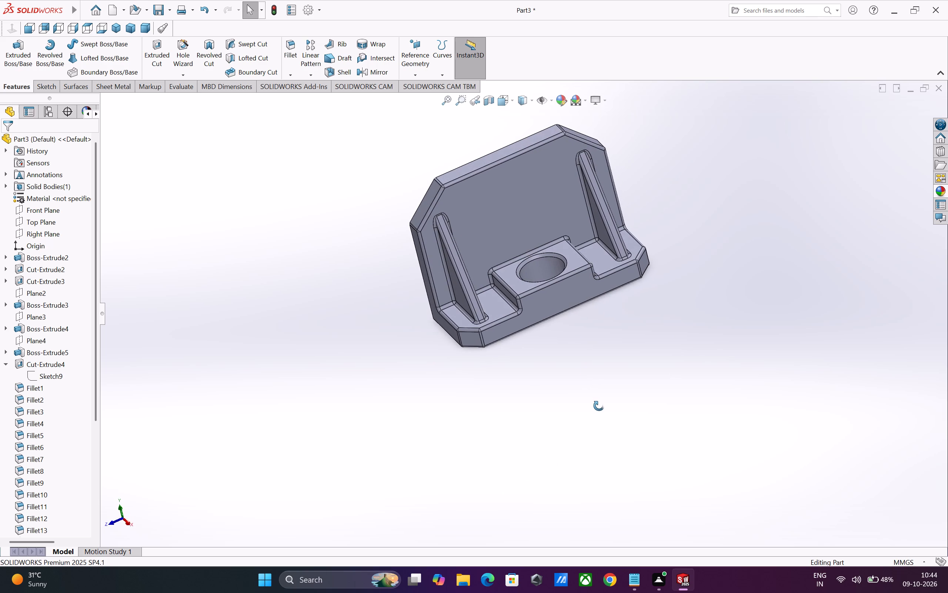
{"action": "middle_click_drag", "start_coordinate": [599, 406], "coordinate": [600, 406]}
{"action": "scroll", "coordinate": [604, 424], "scroll_direction": "up", "scroll_amount": 2}
{"action": "scroll", "coordinate": [576, 345], "scroll_direction": "down", "scroll_amount": 1}
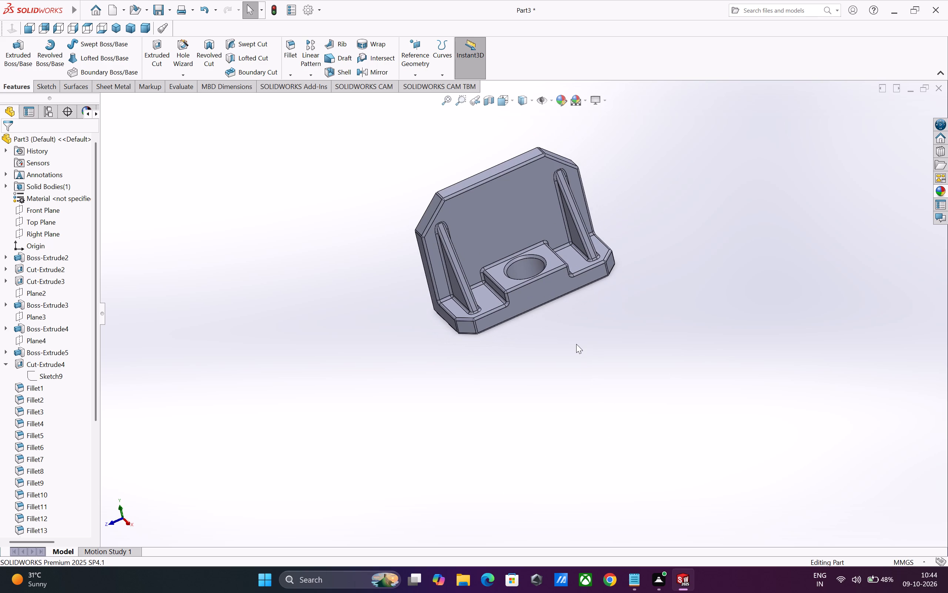
{"action": "scroll", "coordinate": [576, 344], "scroll_direction": "down", "scroll_amount": 1}
{"action": "middle_click_drag", "start_coordinate": [592, 344], "coordinate": [543, 363]}
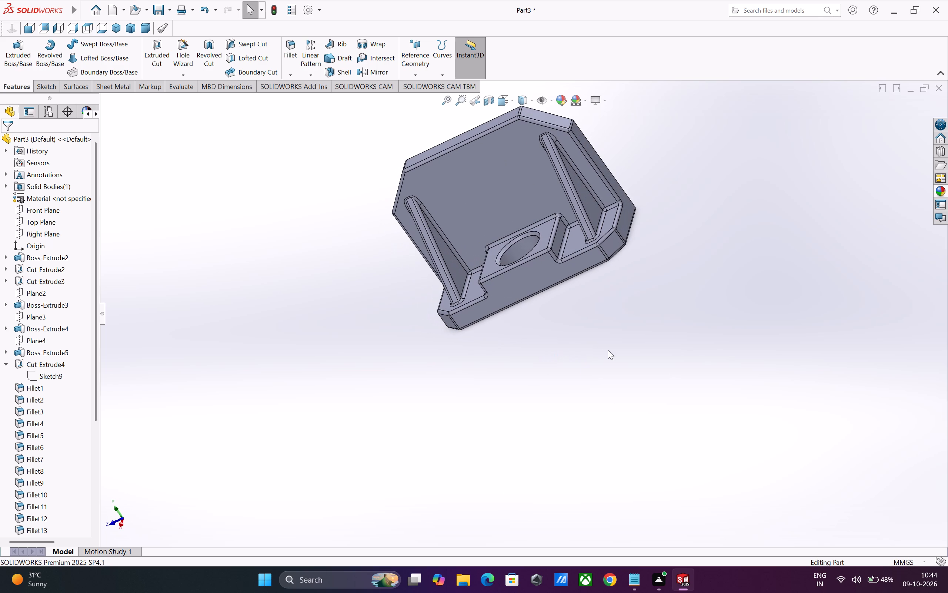
{"action": "middle_click_drag", "start_coordinate": [550, 400], "coordinate": [575, 400]}
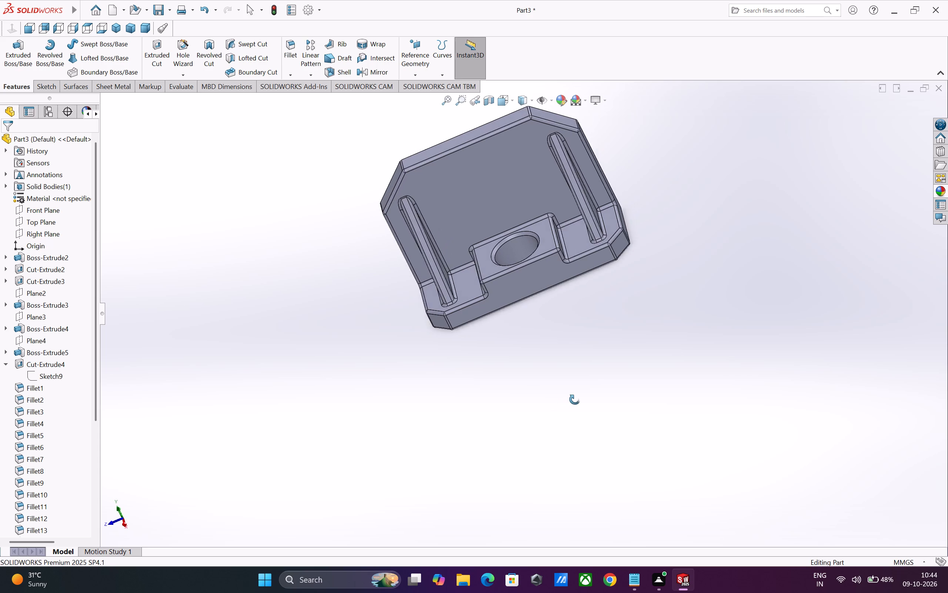
{"action": "middle_click_drag", "start_coordinate": [575, 400], "coordinate": [677, 392]}
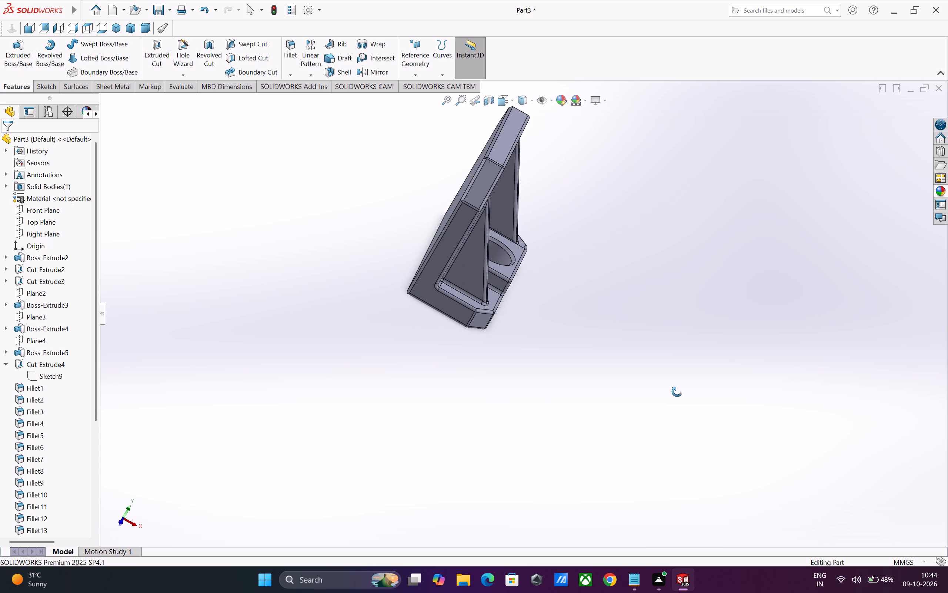
{"action": "middle_click_drag", "start_coordinate": [677, 392], "coordinate": [658, 387]}
{"action": "middle_click_drag", "start_coordinate": [593, 387], "coordinate": [582, 386]}
{"action": "middle_click_drag", "start_coordinate": [663, 402], "coordinate": [573, 400]}
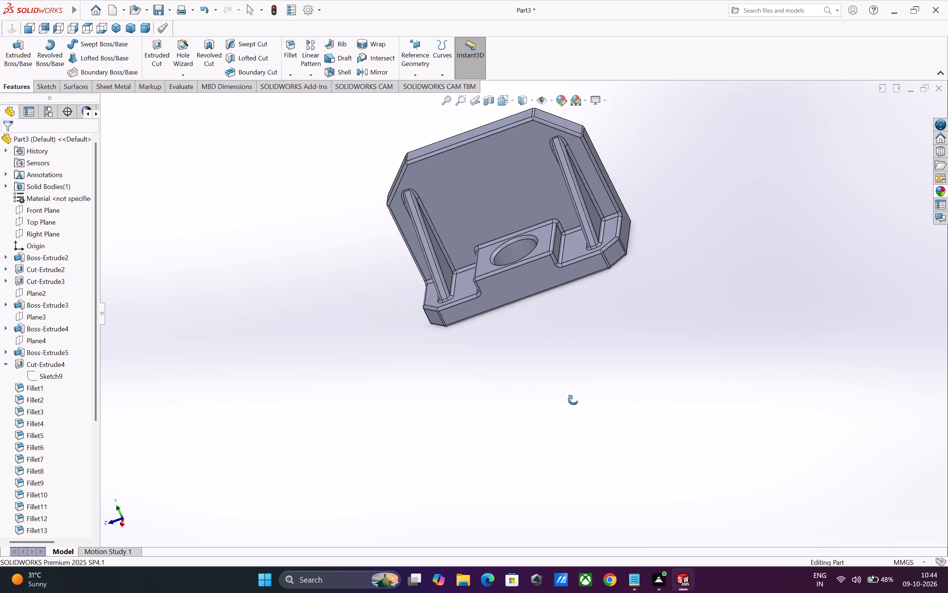
{"action": "middle_click_drag", "start_coordinate": [573, 400], "coordinate": [598, 364]}
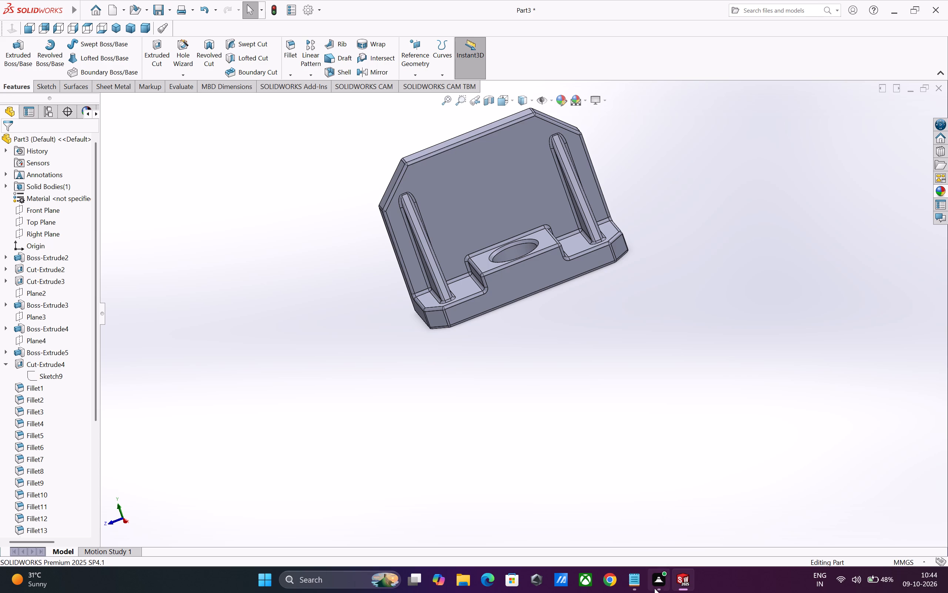
{"action": "left_click", "coordinate": [507, 360]}
{"action": "middle_click", "coordinate": [485, 427]}
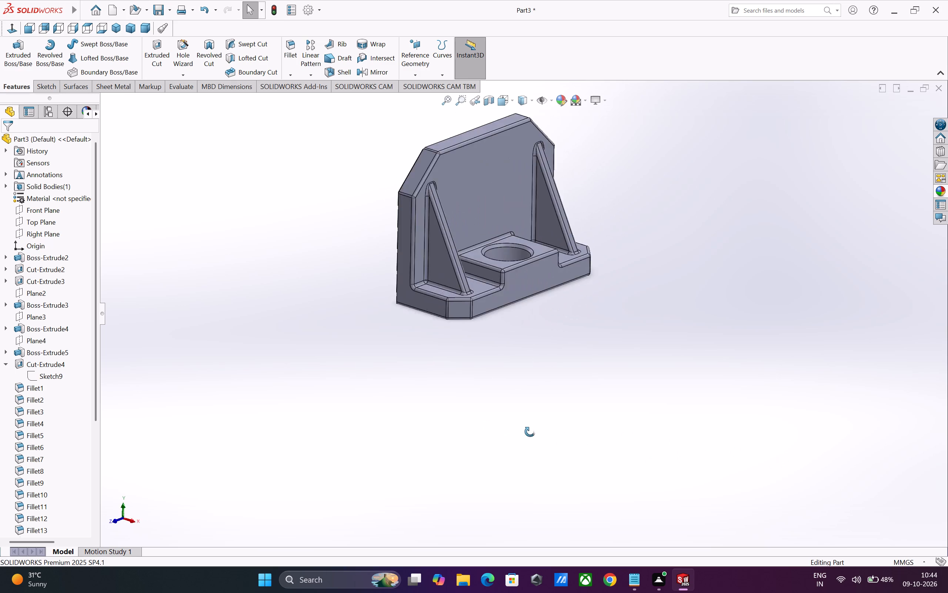
{"action": "scroll", "coordinate": [493, 426], "scroll_direction": "up", "scroll_amount": 2}
{"action": "scroll", "coordinate": [535, 299], "scroll_direction": "down", "scroll_amount": 1}
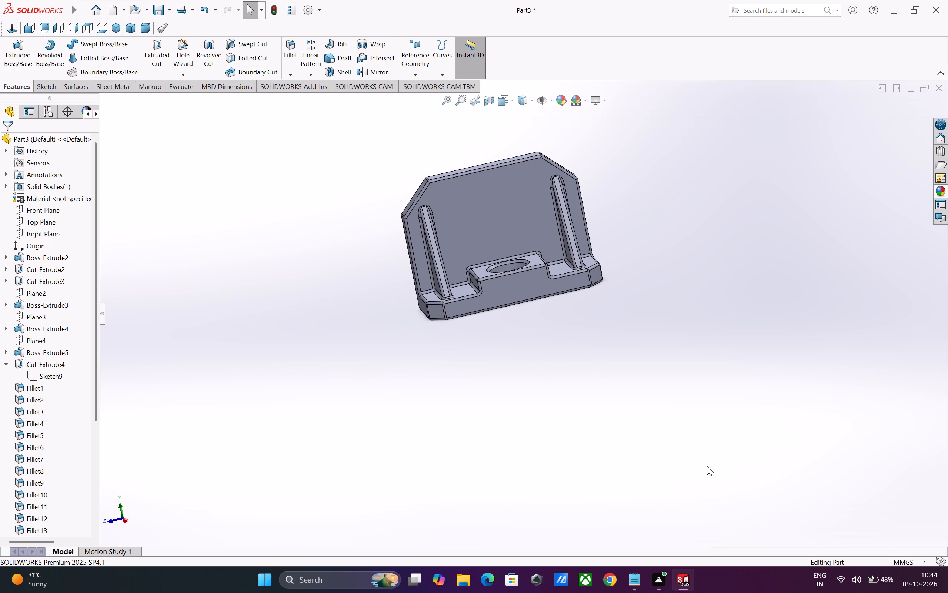
{"action": "scroll", "coordinate": [707, 469], "scroll_direction": "up", "scroll_amount": 3}
{"action": "scroll", "coordinate": [533, 328], "scroll_direction": "down", "scroll_amount": 2}
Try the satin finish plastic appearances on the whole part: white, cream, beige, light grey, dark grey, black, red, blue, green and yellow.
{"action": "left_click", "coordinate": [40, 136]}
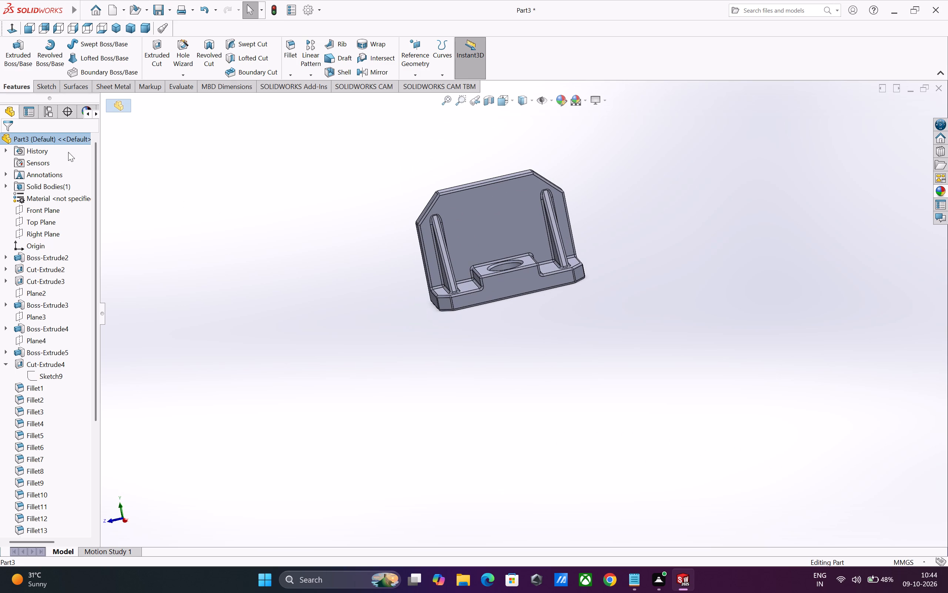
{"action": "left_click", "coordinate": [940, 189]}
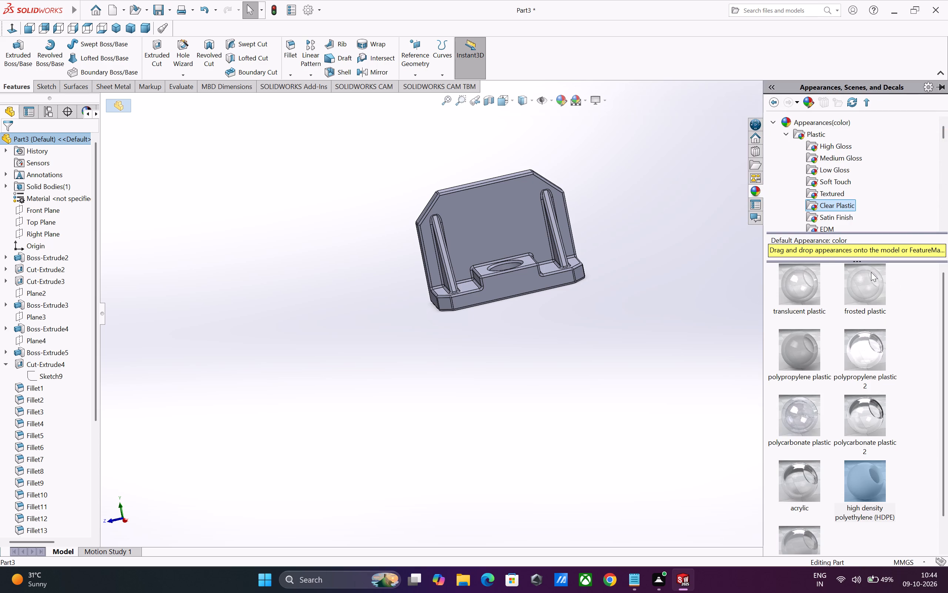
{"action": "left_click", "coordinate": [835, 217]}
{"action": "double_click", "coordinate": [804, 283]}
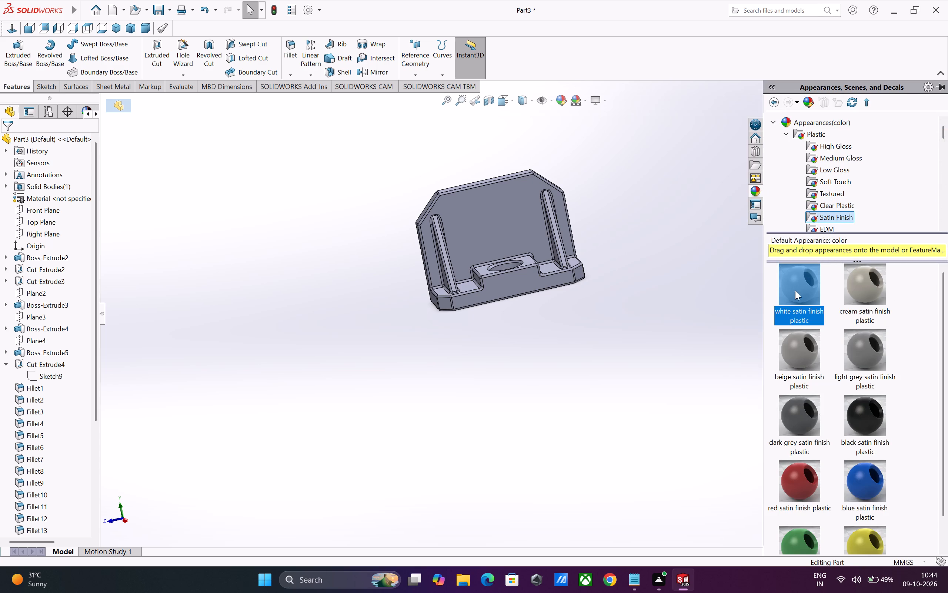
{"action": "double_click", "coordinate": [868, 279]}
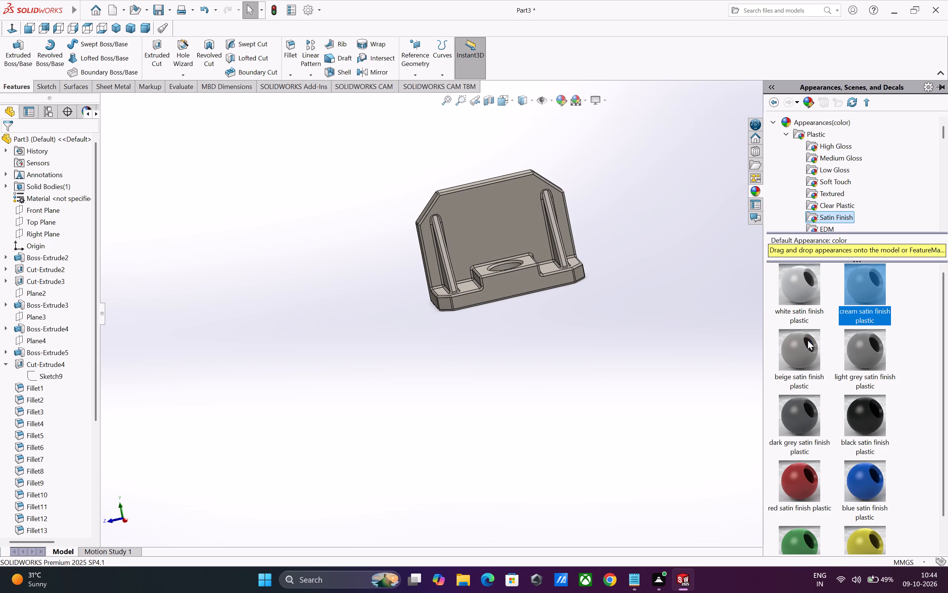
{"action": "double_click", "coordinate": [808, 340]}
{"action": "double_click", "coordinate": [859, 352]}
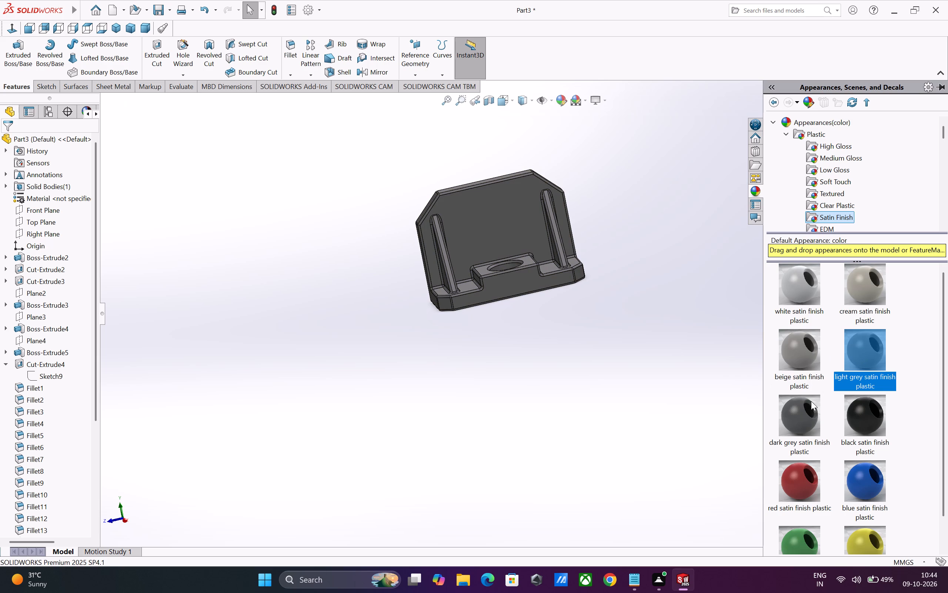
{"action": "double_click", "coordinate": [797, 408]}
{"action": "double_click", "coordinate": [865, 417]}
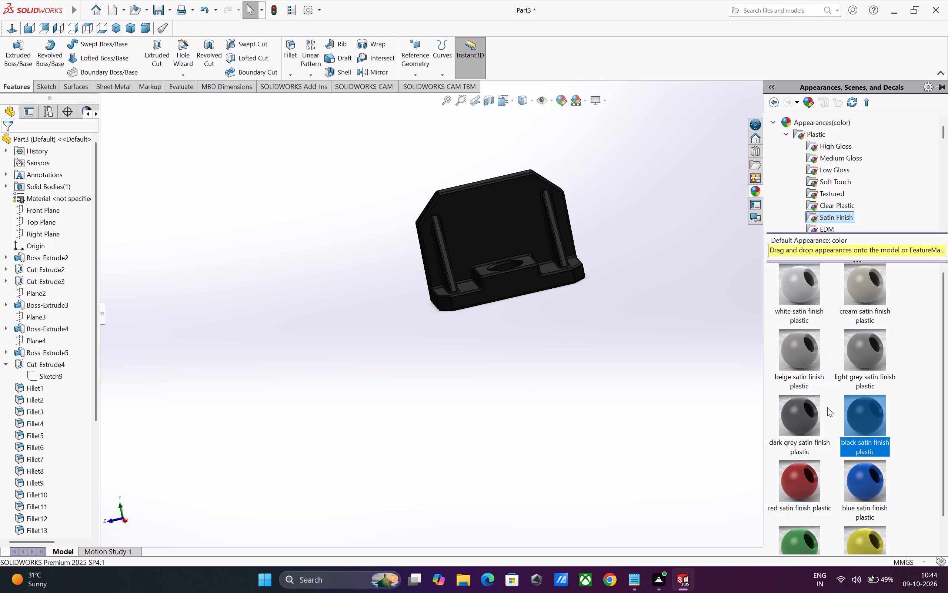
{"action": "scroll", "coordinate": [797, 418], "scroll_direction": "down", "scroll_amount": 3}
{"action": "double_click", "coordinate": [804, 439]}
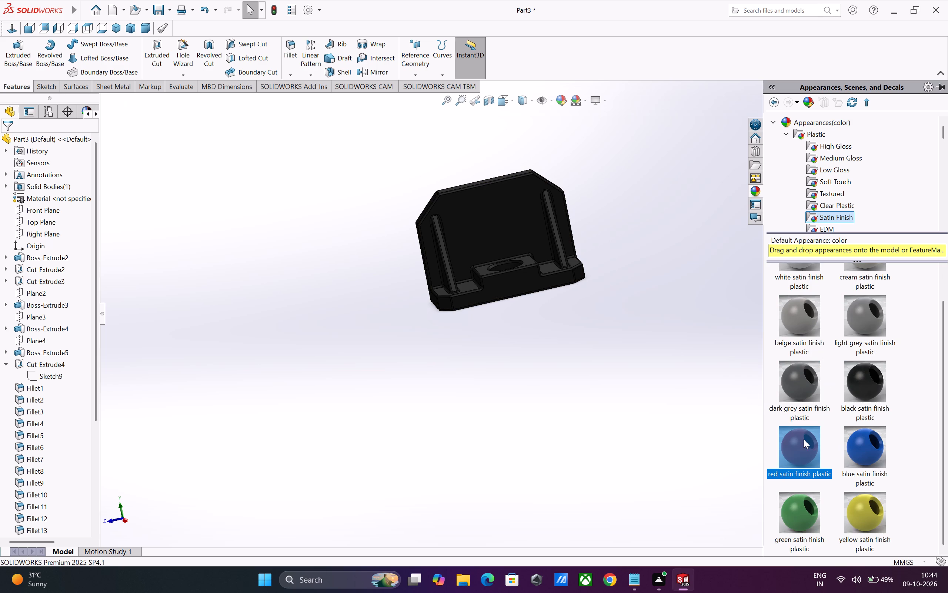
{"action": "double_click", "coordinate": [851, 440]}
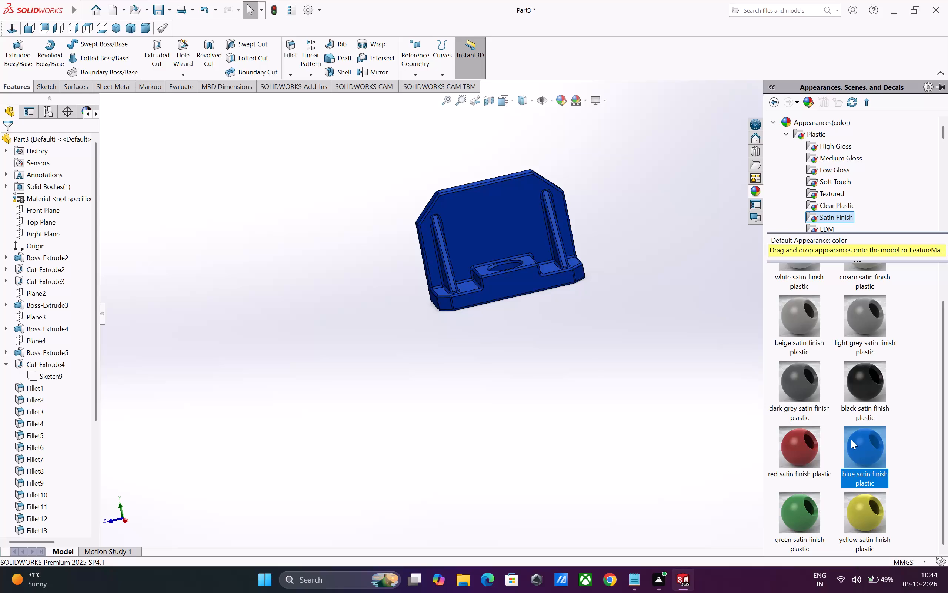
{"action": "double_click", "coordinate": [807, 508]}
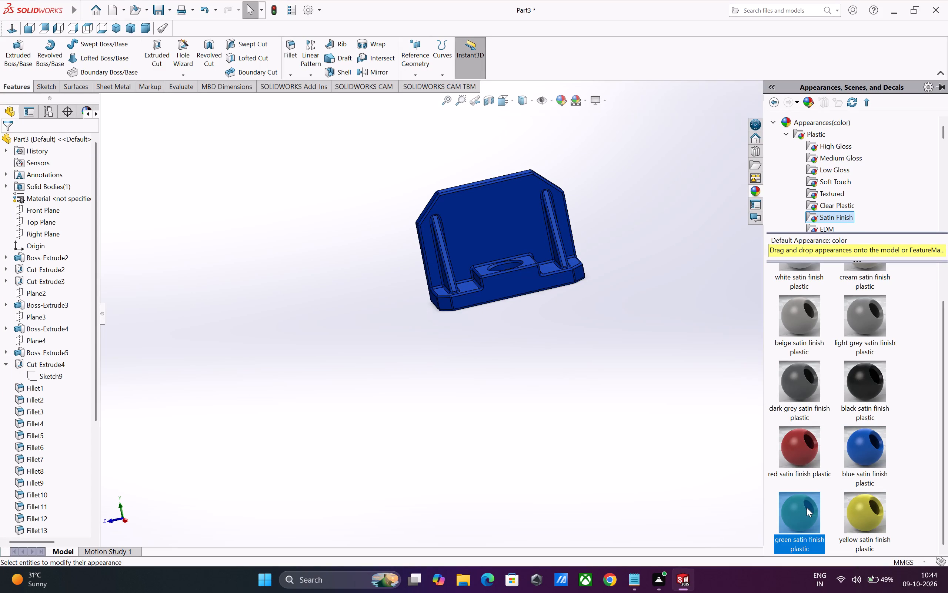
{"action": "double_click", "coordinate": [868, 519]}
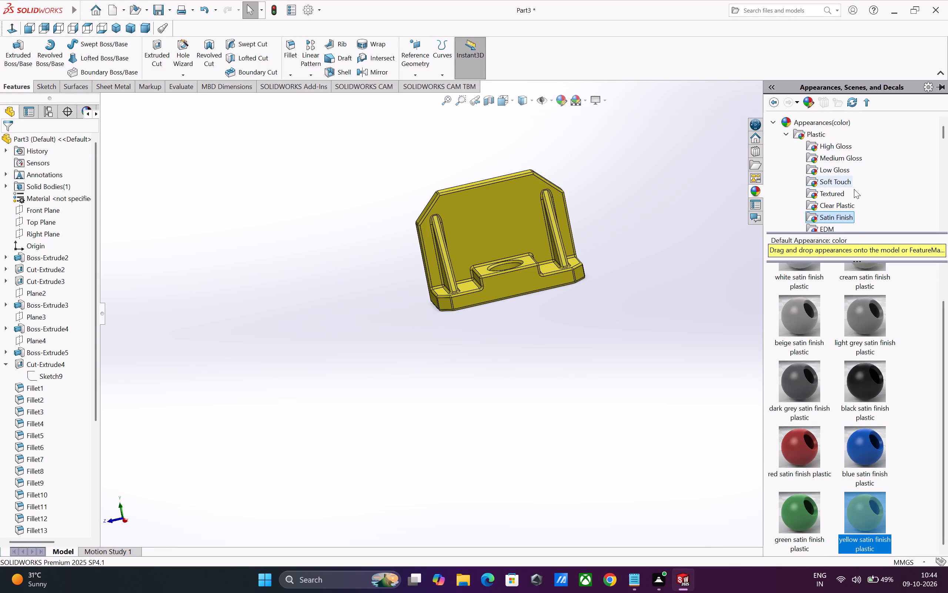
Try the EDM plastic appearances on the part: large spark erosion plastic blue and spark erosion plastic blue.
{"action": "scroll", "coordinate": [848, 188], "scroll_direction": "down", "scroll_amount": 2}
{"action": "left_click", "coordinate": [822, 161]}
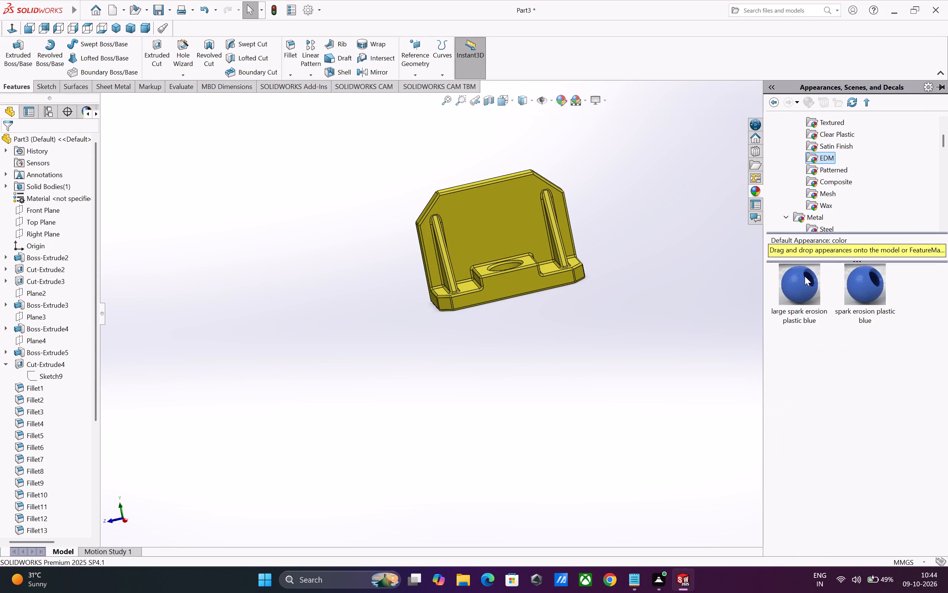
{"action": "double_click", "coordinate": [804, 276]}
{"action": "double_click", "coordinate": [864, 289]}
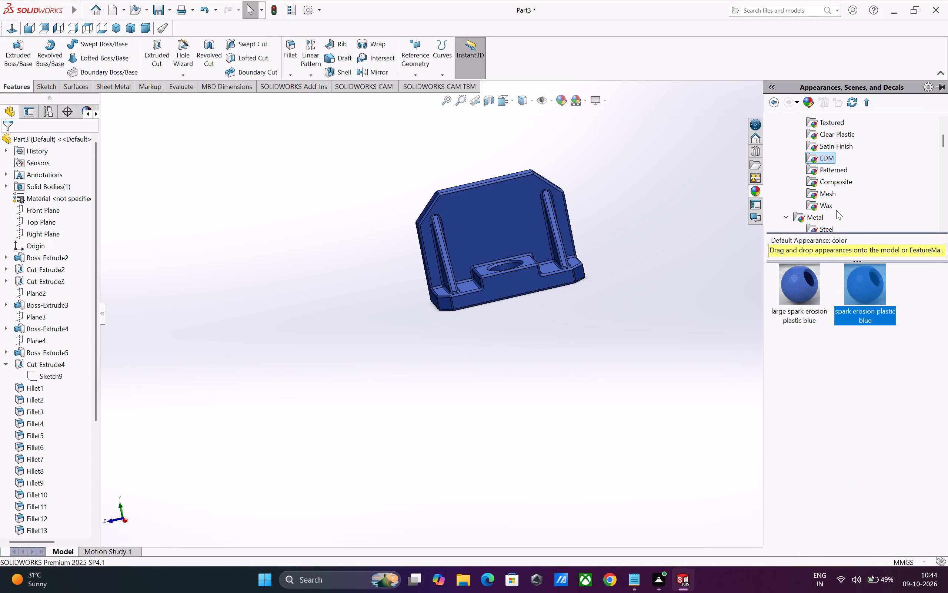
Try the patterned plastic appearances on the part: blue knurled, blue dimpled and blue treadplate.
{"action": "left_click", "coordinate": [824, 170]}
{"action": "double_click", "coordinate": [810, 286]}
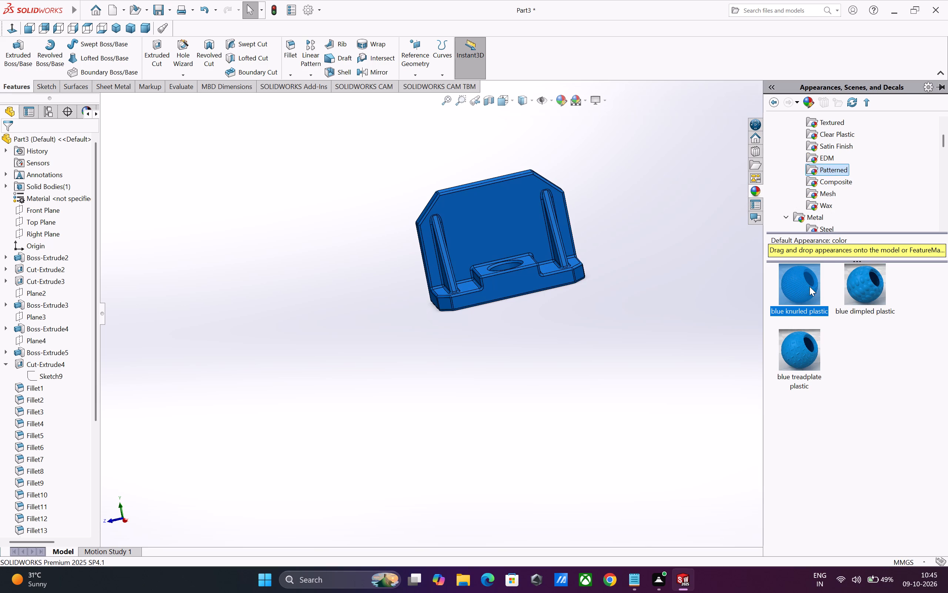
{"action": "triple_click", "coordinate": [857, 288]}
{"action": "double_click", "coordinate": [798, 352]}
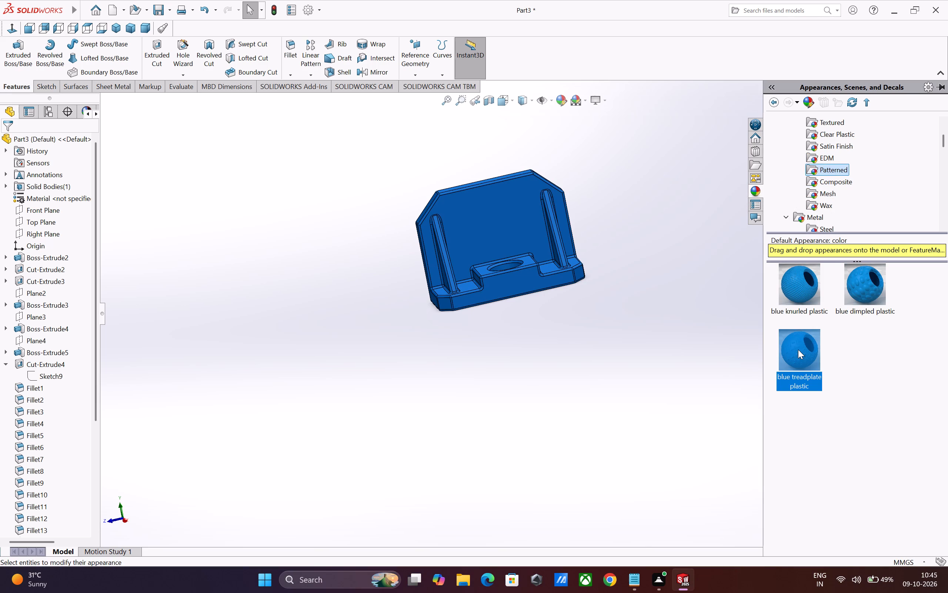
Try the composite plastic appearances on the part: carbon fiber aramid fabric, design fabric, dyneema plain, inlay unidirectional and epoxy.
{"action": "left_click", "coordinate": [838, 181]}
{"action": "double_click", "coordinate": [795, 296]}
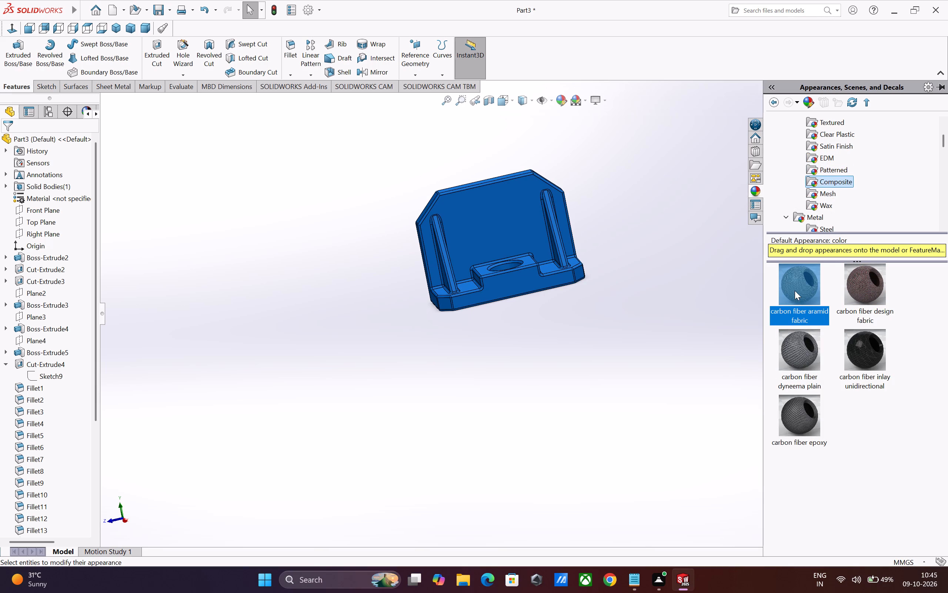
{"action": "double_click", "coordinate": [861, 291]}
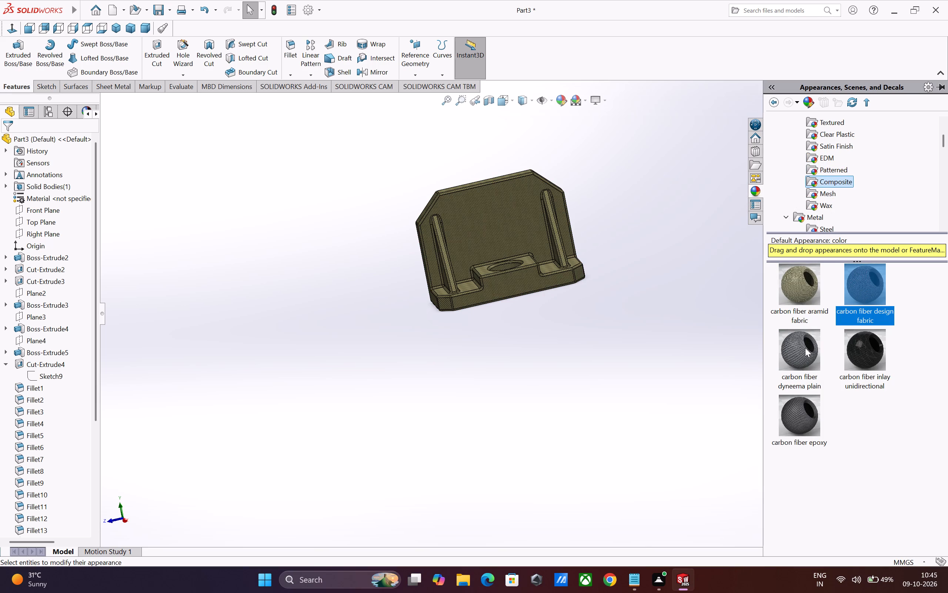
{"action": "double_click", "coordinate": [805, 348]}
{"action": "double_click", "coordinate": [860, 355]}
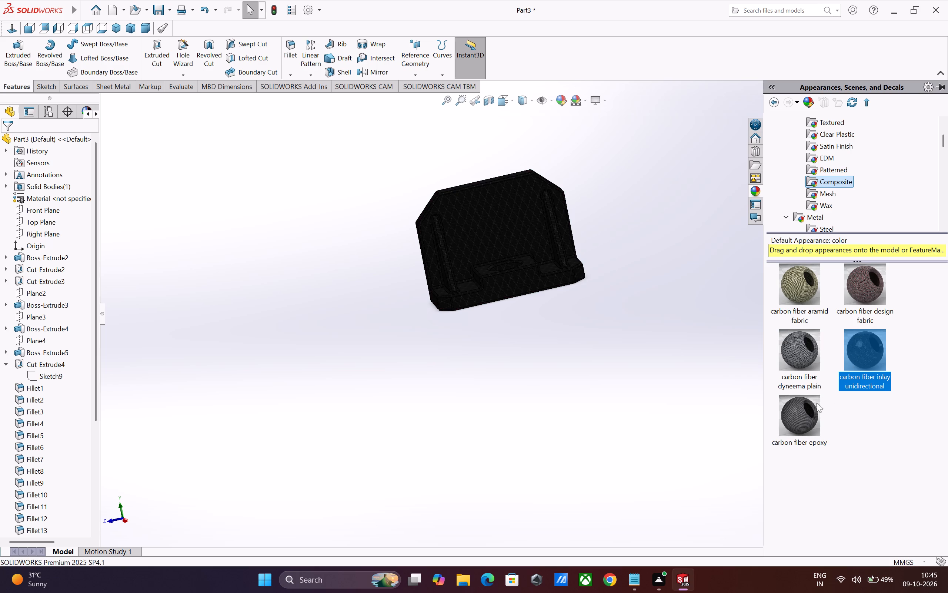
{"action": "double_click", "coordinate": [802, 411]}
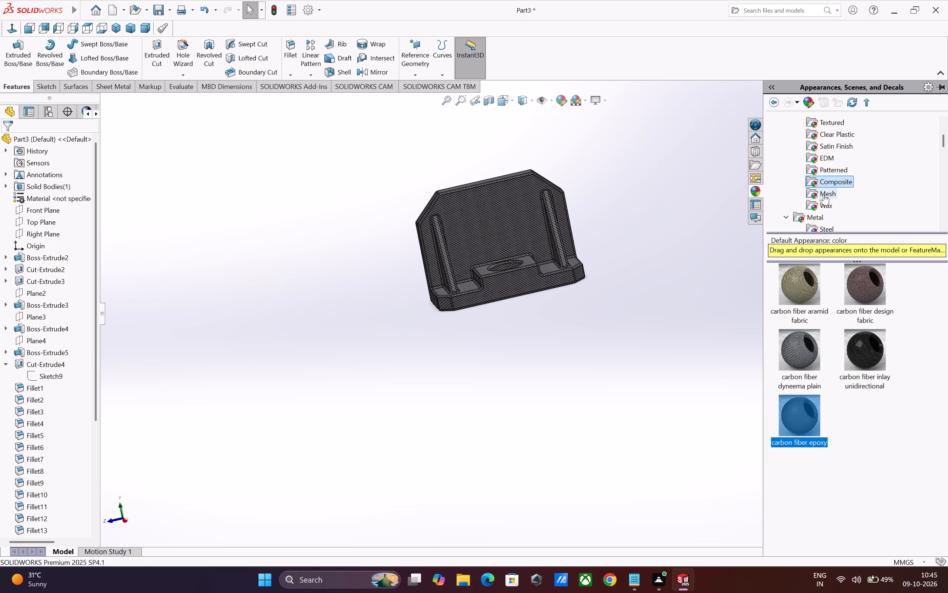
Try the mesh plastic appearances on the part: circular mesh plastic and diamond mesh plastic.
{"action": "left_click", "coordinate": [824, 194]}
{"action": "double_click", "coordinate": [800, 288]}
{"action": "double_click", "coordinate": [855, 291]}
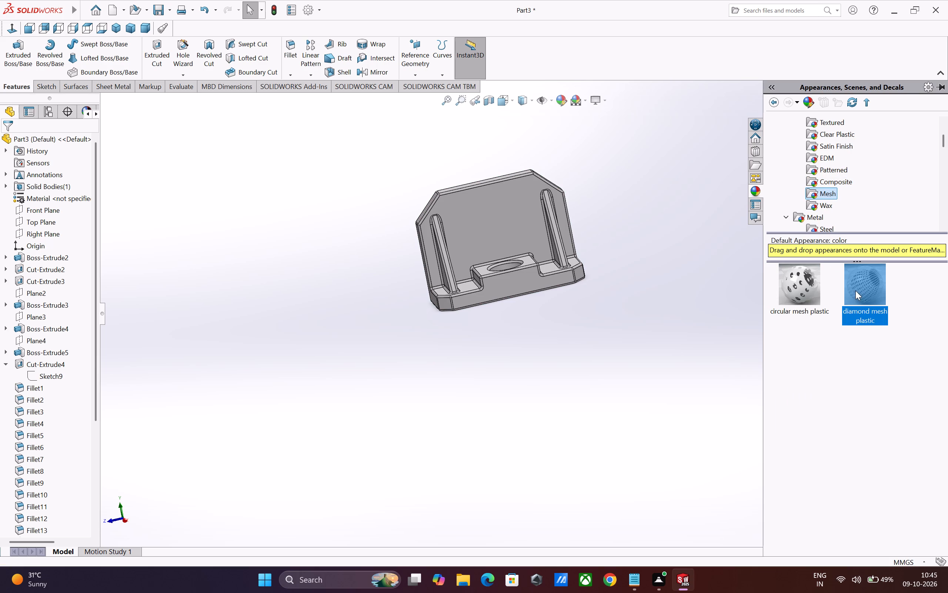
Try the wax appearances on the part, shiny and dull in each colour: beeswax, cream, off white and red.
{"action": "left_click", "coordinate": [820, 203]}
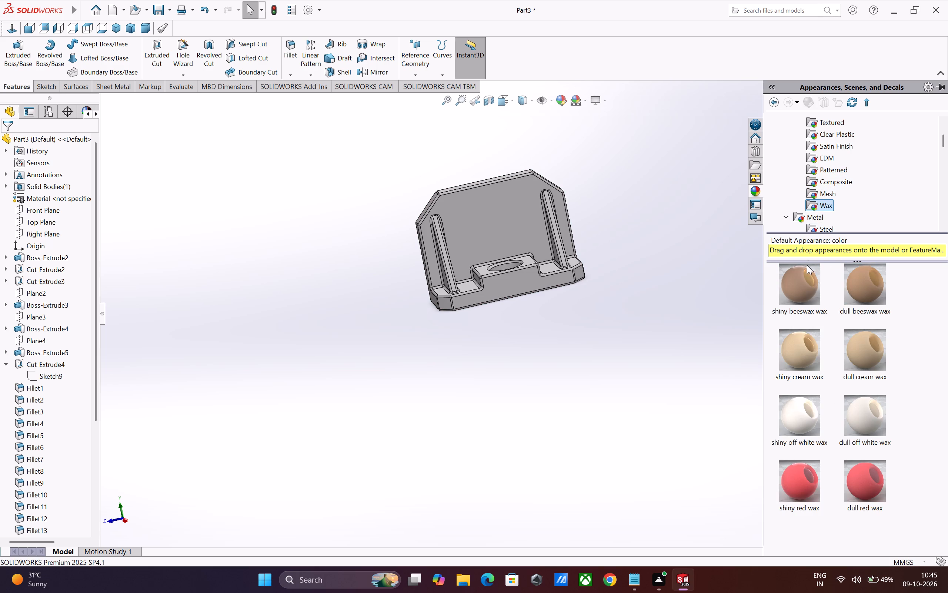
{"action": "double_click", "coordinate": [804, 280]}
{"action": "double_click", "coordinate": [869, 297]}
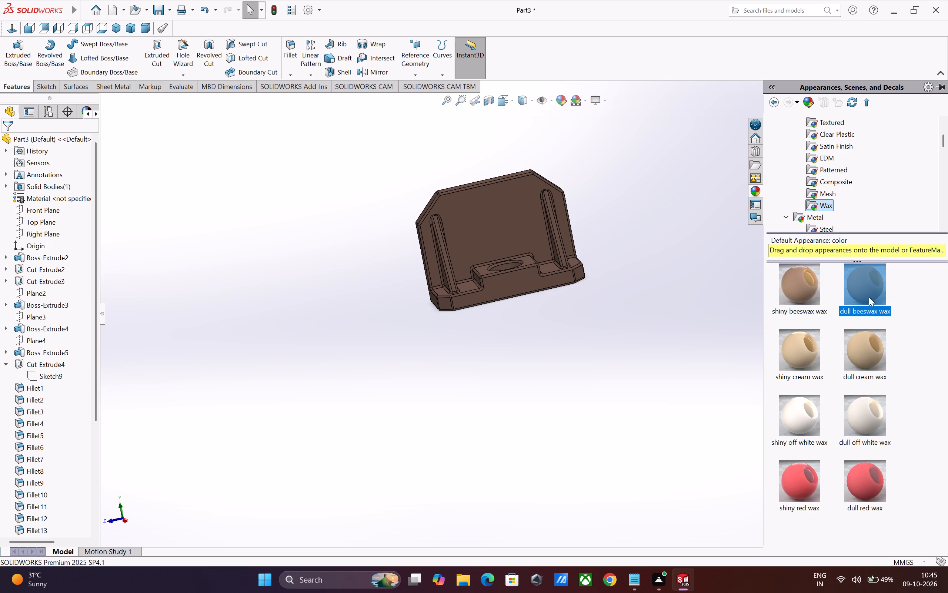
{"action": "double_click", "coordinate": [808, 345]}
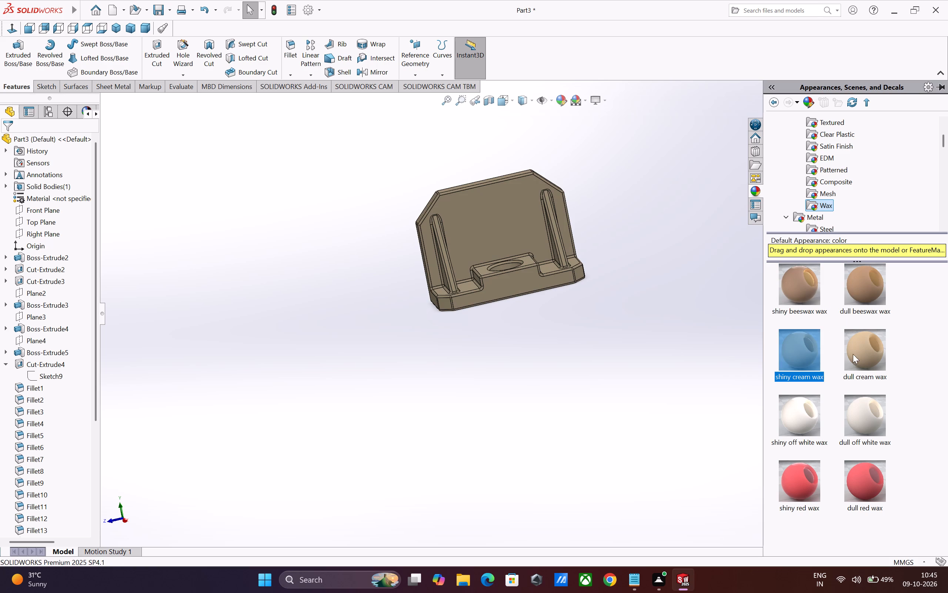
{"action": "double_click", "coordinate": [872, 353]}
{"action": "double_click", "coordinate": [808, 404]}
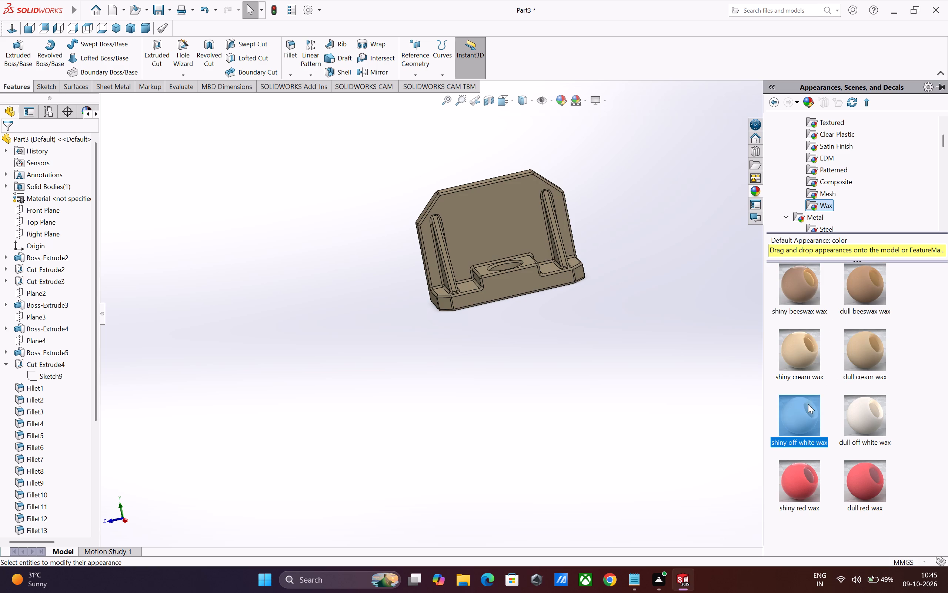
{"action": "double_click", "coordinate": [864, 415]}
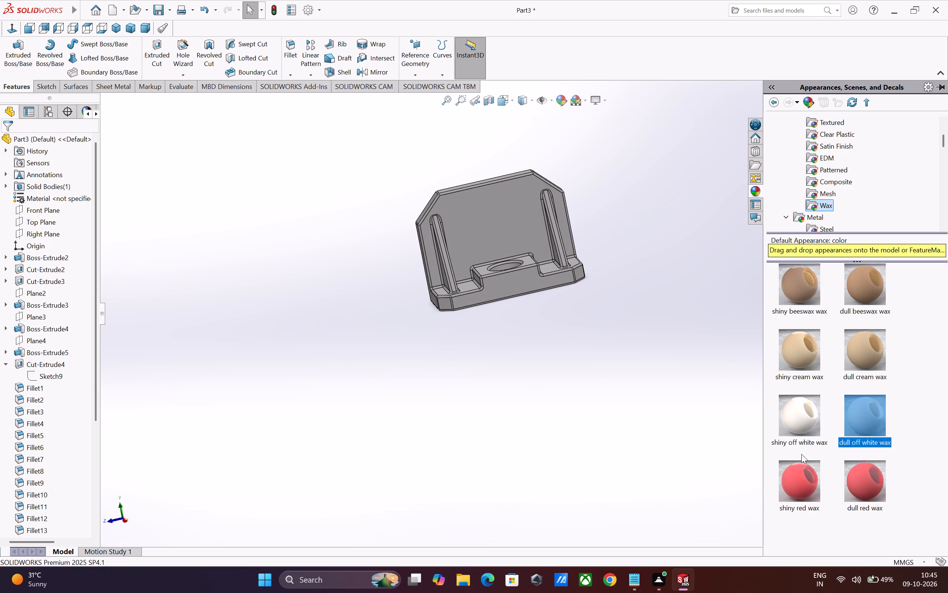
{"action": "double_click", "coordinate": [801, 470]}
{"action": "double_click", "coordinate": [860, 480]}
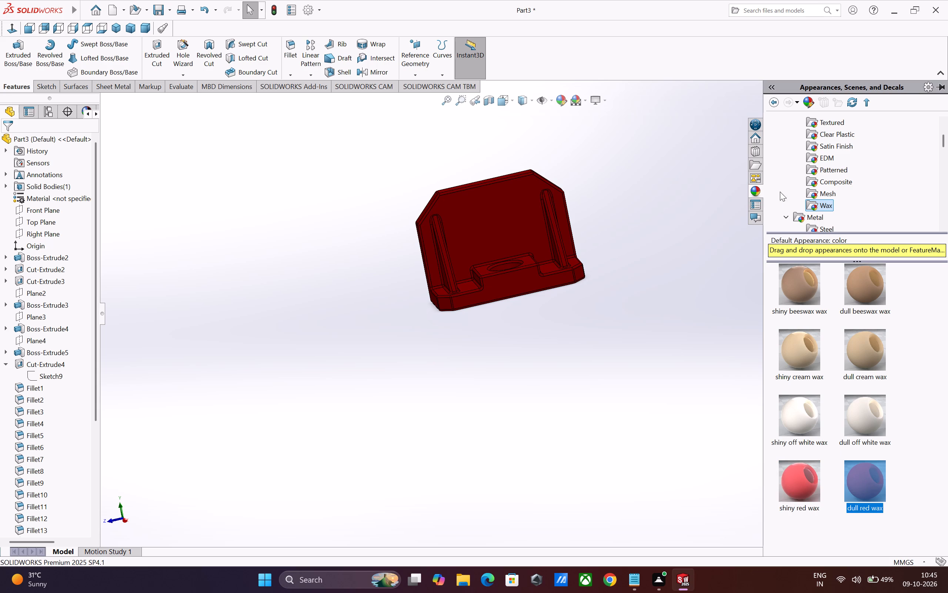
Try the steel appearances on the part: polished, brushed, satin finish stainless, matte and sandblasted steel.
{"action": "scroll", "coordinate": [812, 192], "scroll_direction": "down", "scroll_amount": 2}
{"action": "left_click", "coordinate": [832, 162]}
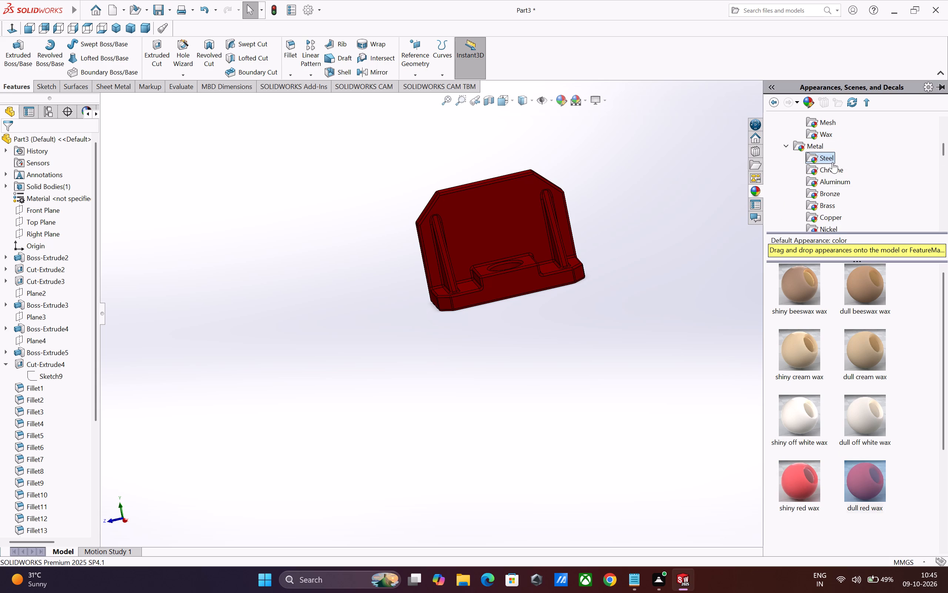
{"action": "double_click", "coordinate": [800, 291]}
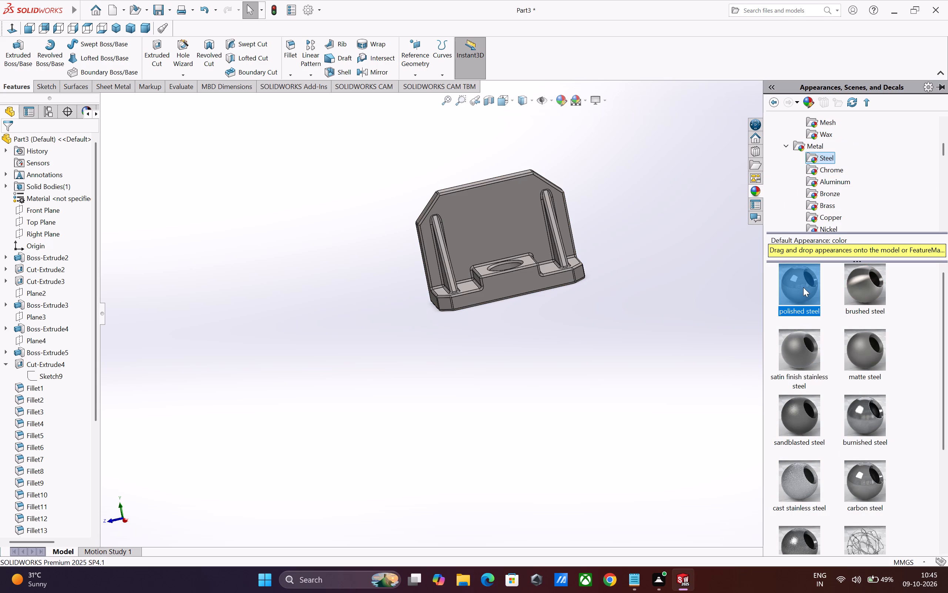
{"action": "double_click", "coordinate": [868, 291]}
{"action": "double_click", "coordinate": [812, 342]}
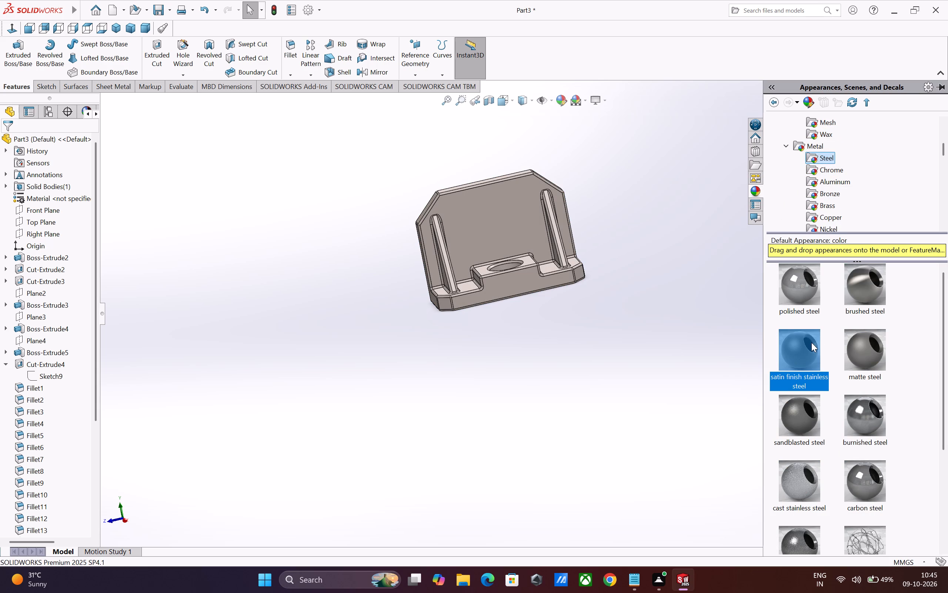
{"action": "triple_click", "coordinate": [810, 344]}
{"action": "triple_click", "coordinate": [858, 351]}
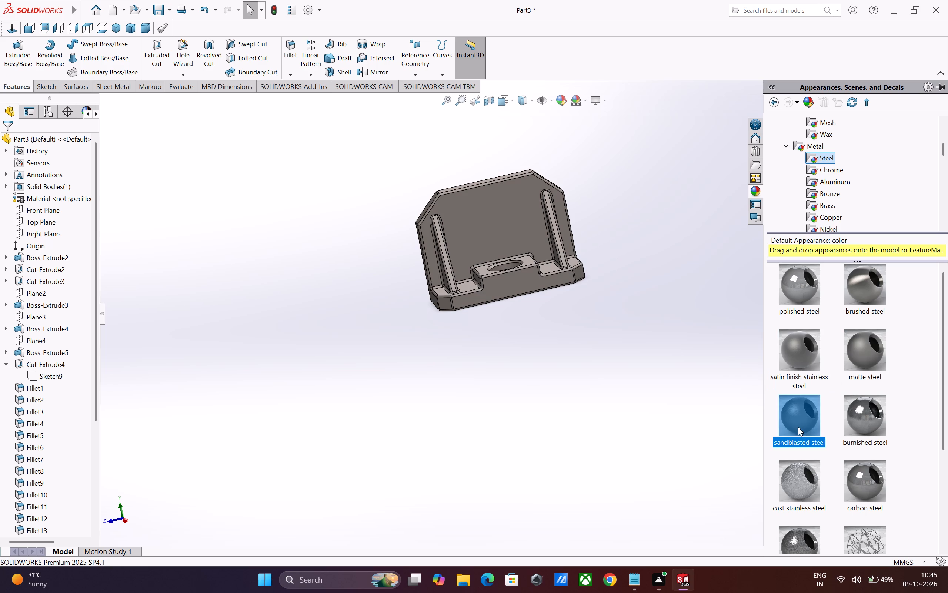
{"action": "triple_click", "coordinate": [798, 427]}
Apply the burnished steel appearance to the whole bracket and check how it looks on the wall, ribs and holed block.
{"action": "double_click", "coordinate": [865, 418]}
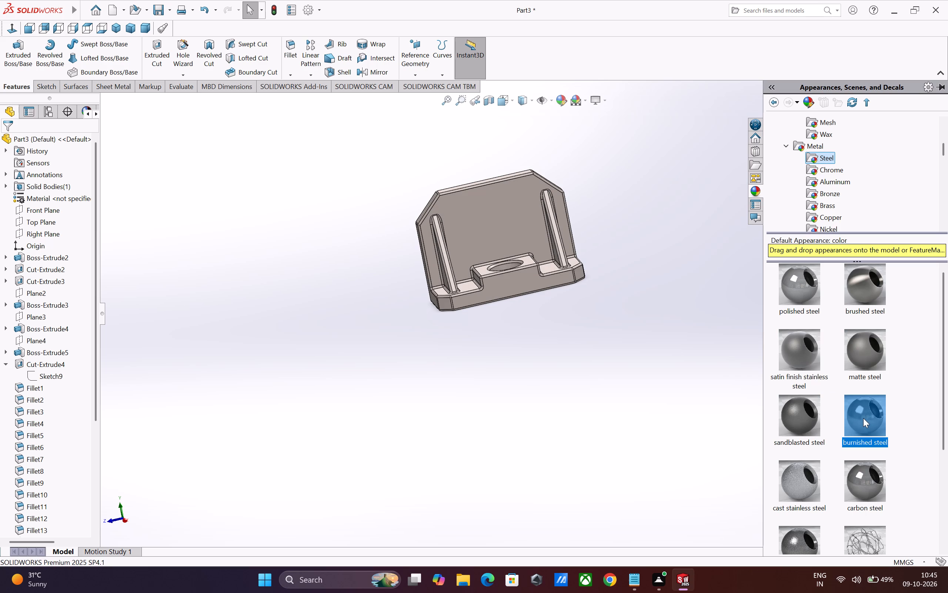
{"action": "middle_click_drag", "start_coordinate": [557, 390], "coordinate": [599, 443]}
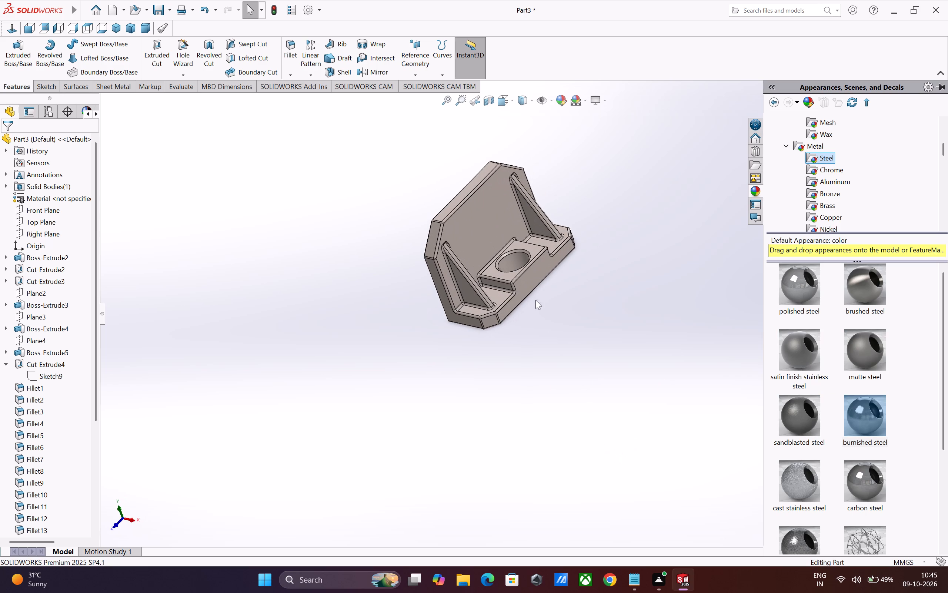
{"action": "scroll", "coordinate": [526, 284], "scroll_direction": "down", "scroll_amount": 1}
{"action": "scroll", "coordinate": [526, 283], "scroll_direction": "up", "scroll_amount": 2}
{"action": "scroll", "coordinate": [525, 245], "scroll_direction": "down", "scroll_amount": 3}
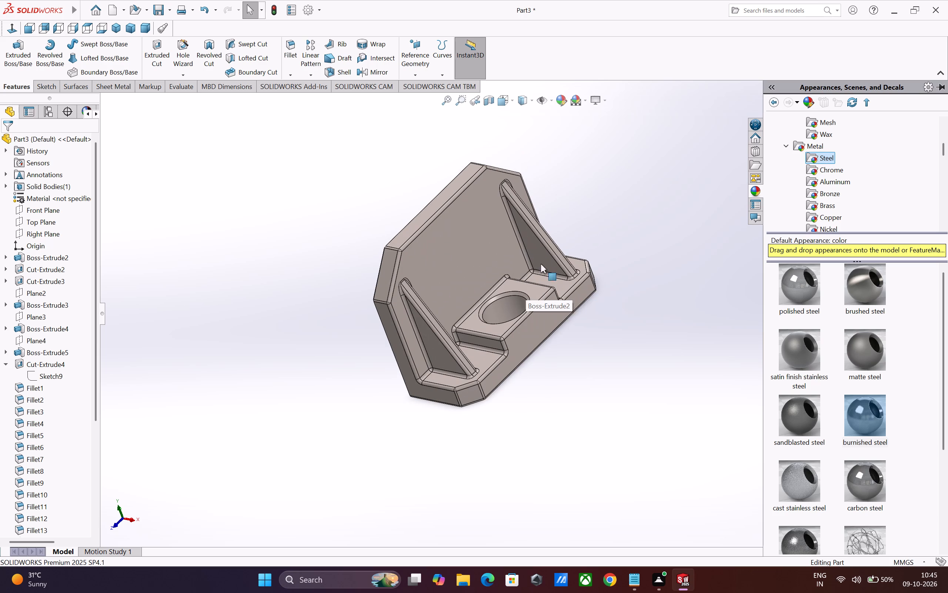
{"action": "middle_click", "coordinate": [598, 358]}
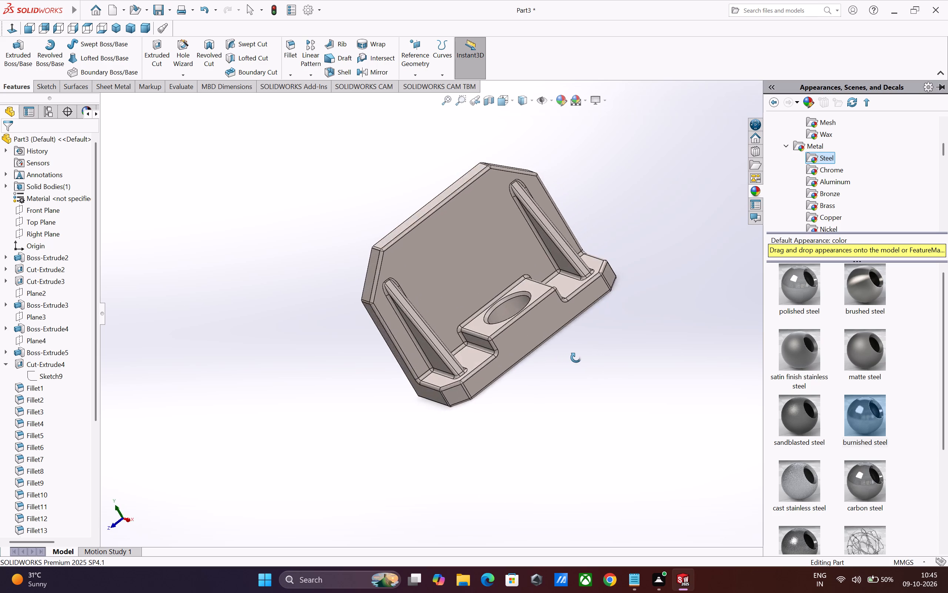
{"action": "left_click", "coordinate": [597, 358]}
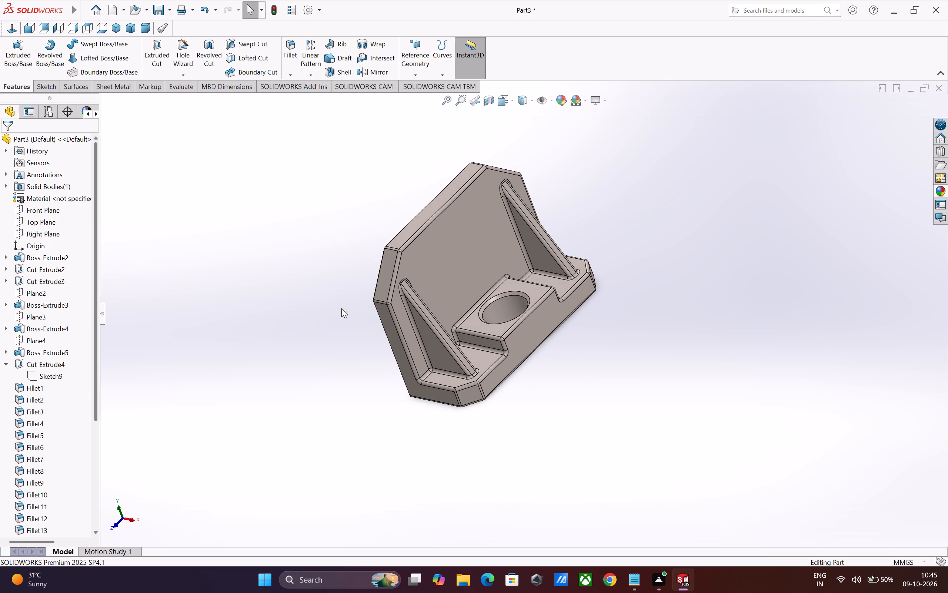
Save the part as a SOLIDWORKS Part named Exe-8 in the Fuji folder.
{"action": "key", "text": "ctrl+s"}
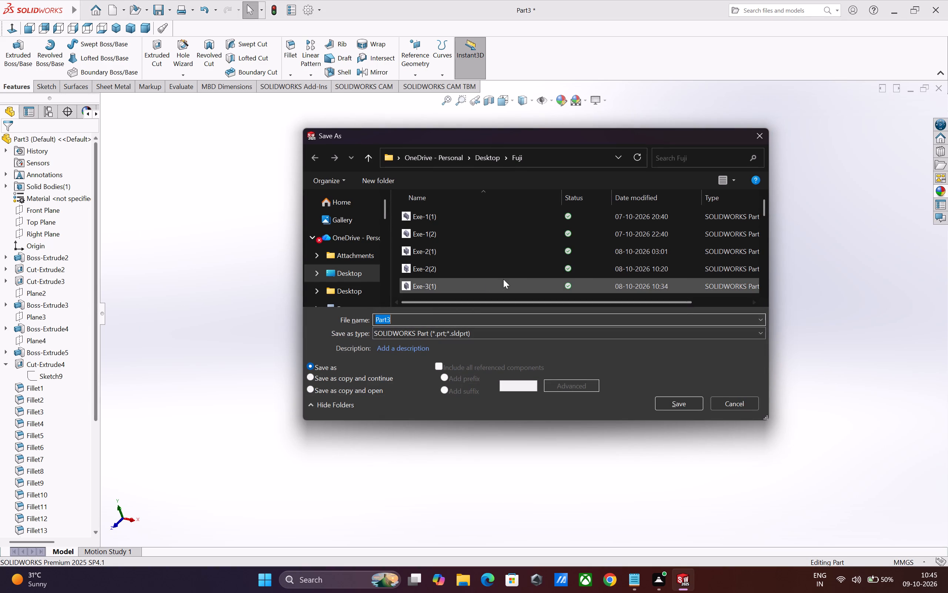
{"action": "scroll", "coordinate": [452, 272], "scroll_direction": "down", "scroll_amount": 3}
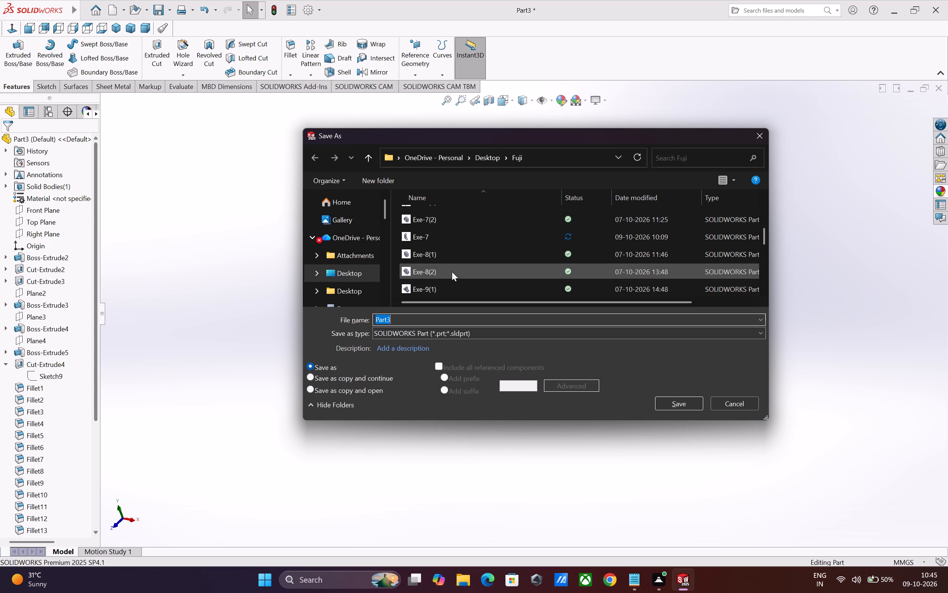
{"action": "left_click", "coordinate": [446, 236]}
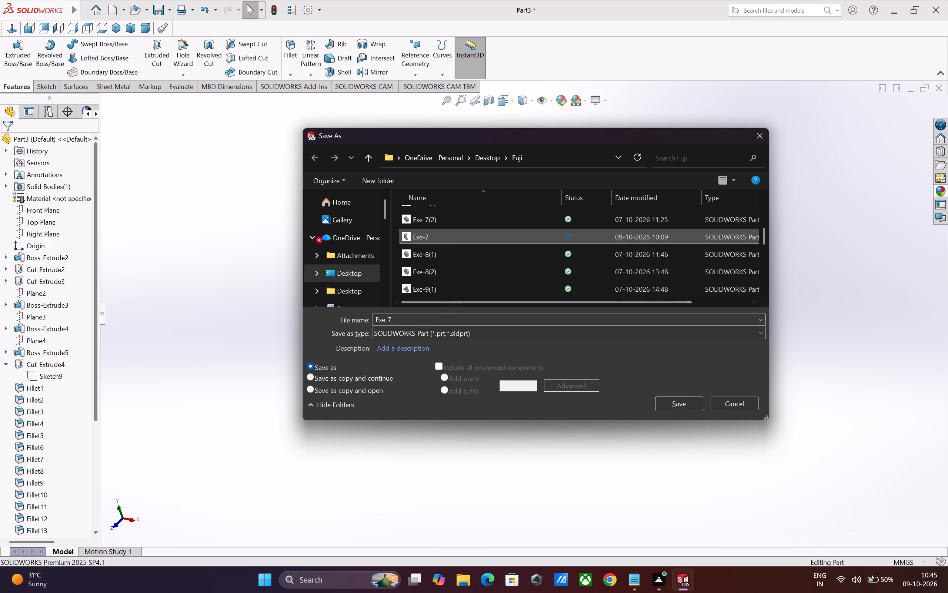
{"action": "double_click", "coordinate": [421, 318]}
{"action": "key", "text": "8"}
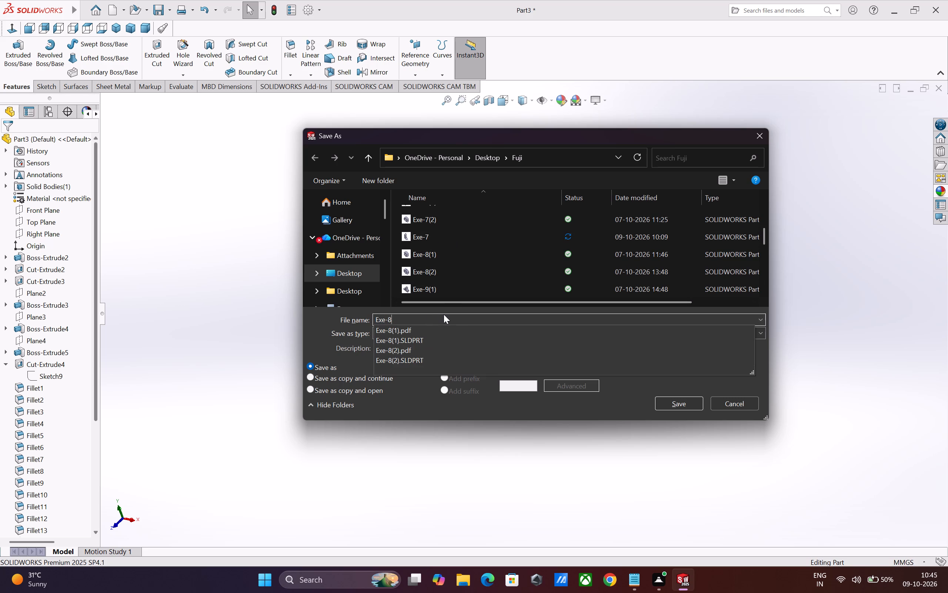
{"action": "key", "text": "Return"}
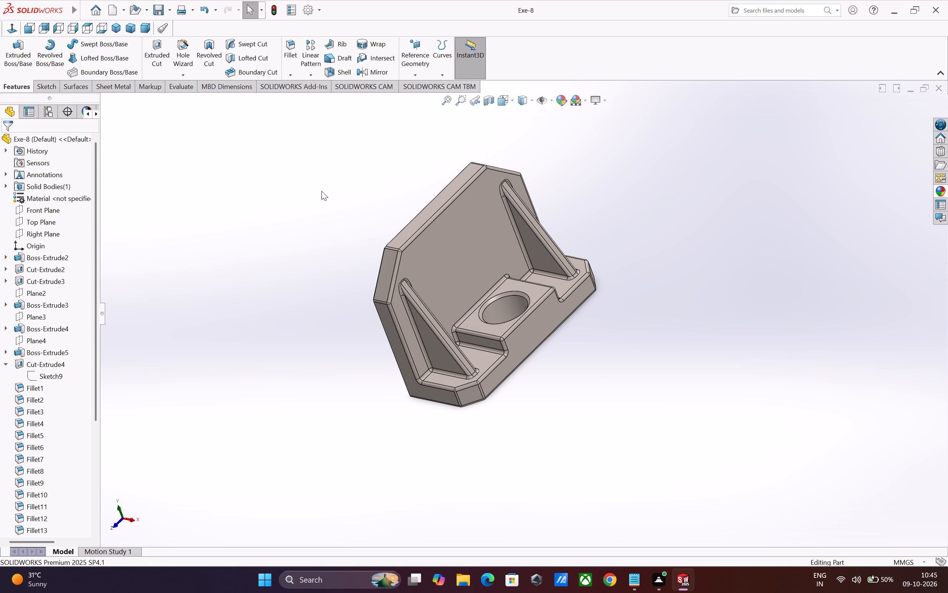
Save a copy of the part in Adobe Portable Document Format (*.pdf) as Exe-8 in the Fuji folder.
{"action": "left_click", "coordinate": [170, 8]}
{"action": "left_click", "coordinate": [181, 40]}
{"action": "left_click", "coordinate": [681, 335]}
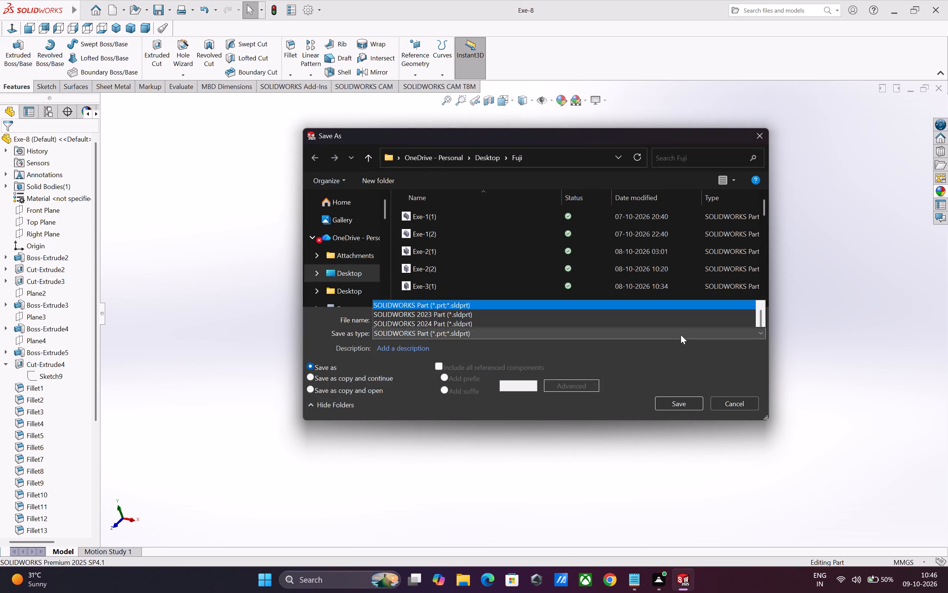
{"action": "left_click", "coordinate": [508, 137]}
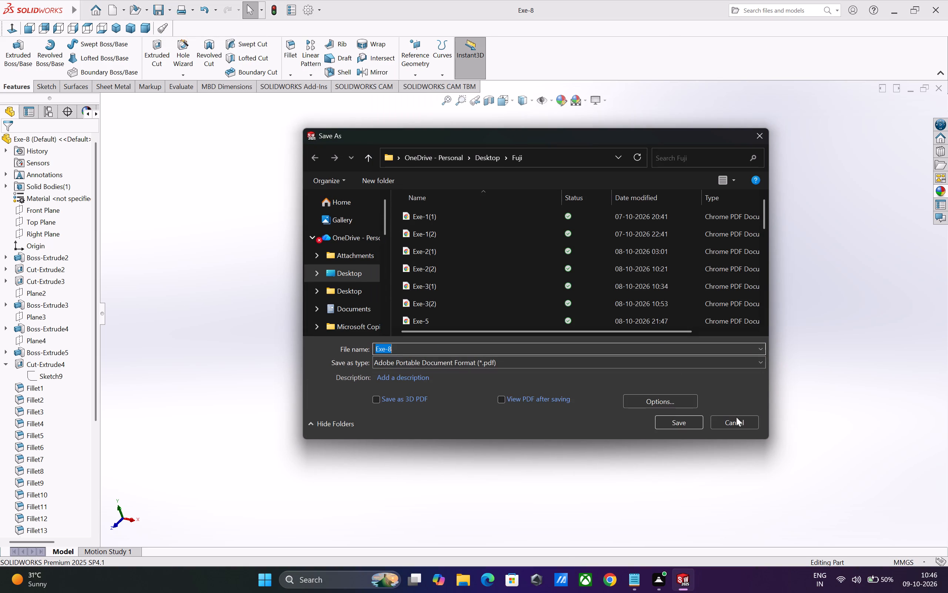
{"action": "left_click", "coordinate": [686, 422]}
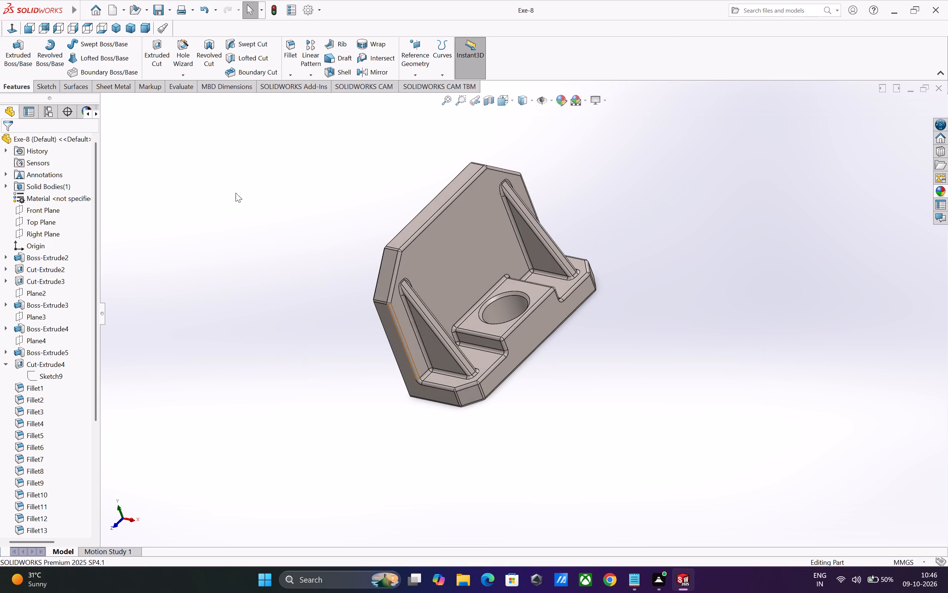